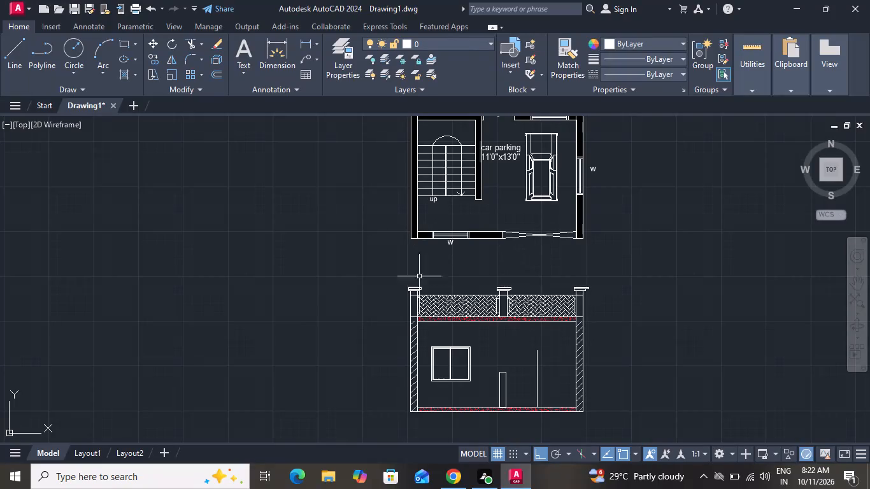
Draw a thin rectangular cap on top of the gate post, overhanging the post on both sides.
{"action": "left_click", "coordinate": [122, 41]}
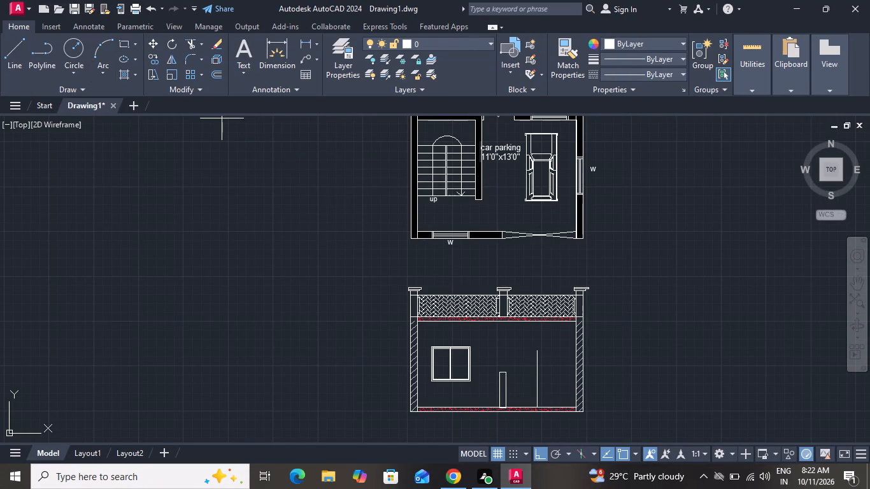
{"action": "scroll", "coordinate": [499, 406], "scroll_direction": "up", "scroll_amount": 3}
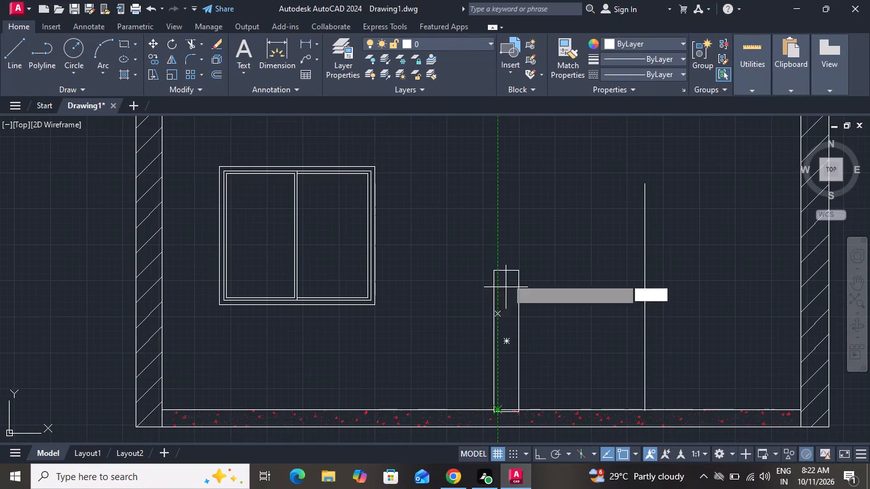
{"action": "left_click", "coordinate": [485, 271]}
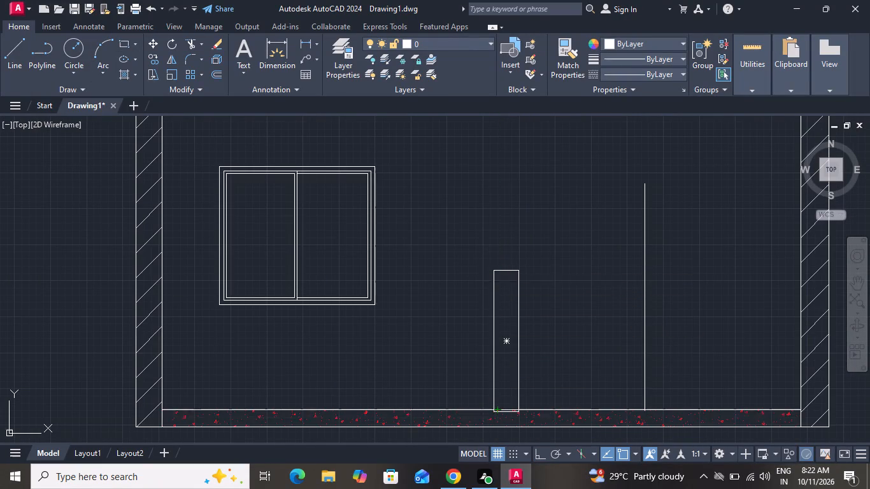
{"action": "left_click", "coordinate": [529, 260]}
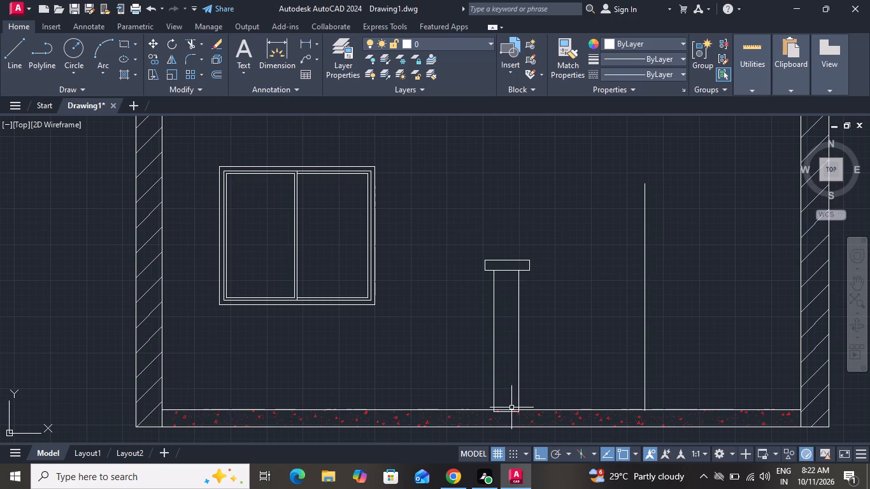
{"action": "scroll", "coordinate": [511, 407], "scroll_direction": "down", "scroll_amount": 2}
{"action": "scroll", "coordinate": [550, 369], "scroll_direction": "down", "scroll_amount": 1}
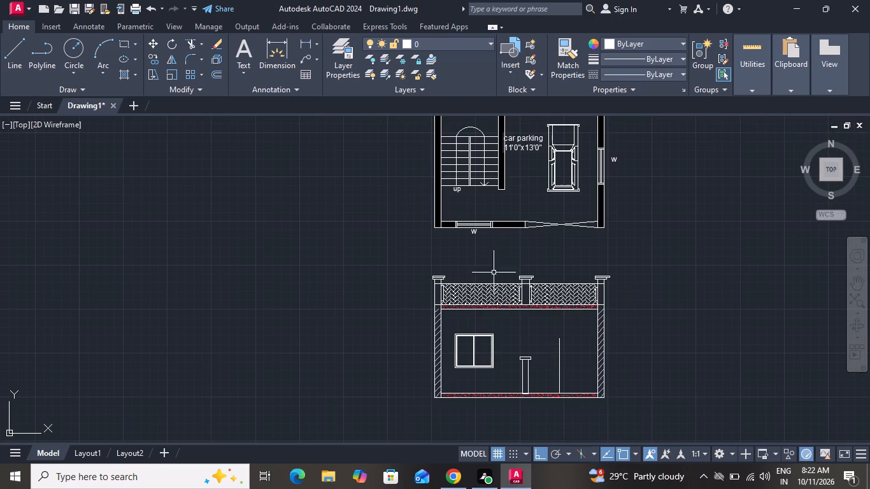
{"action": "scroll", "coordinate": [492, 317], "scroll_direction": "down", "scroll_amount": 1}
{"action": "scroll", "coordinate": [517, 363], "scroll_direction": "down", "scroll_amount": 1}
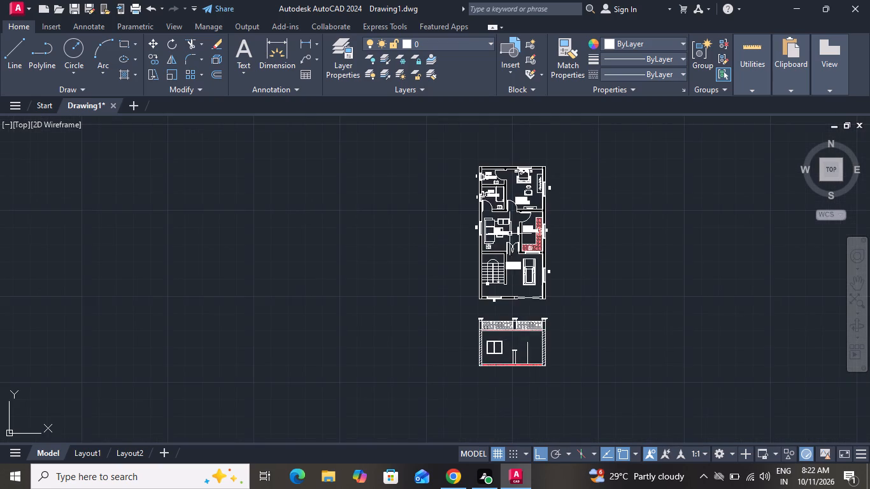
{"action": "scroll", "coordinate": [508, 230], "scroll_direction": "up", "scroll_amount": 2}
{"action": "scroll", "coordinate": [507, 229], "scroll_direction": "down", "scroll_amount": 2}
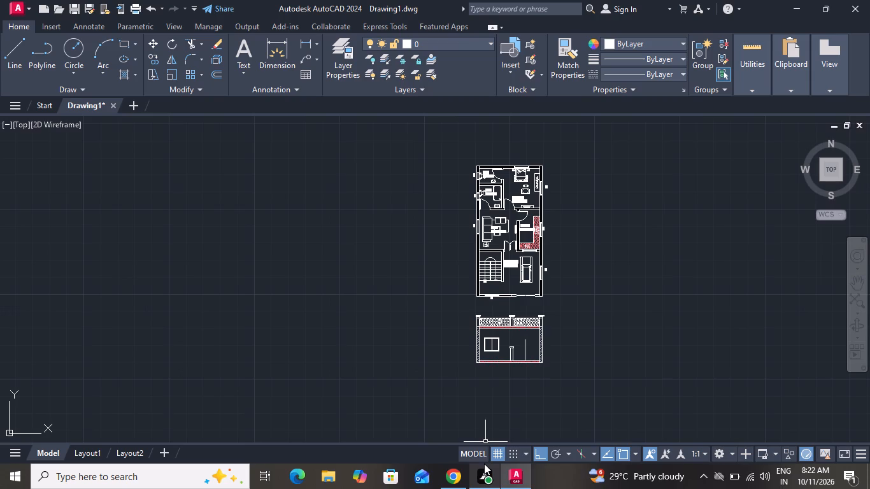
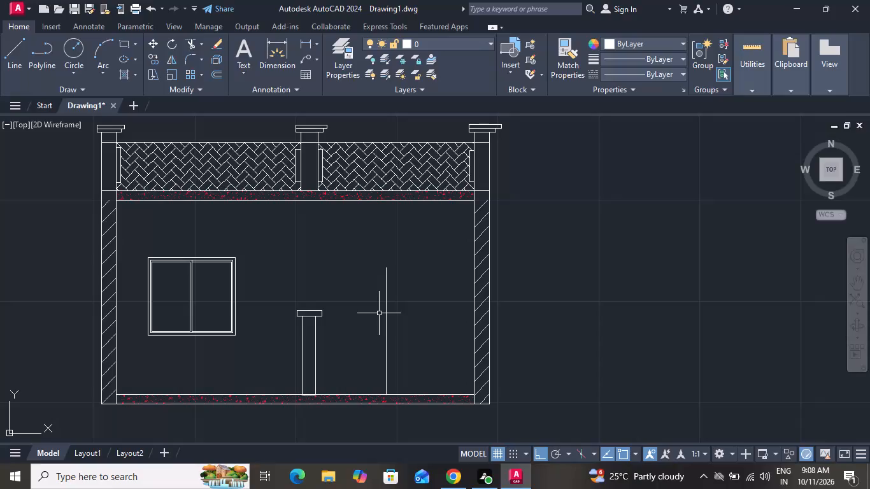
Copy the capped gate post about 8'-1" to the right, placing the copy beside the hatched right wall.
{"action": "scroll", "coordinate": [379, 313], "scroll_direction": "down", "scroll_amount": 1}
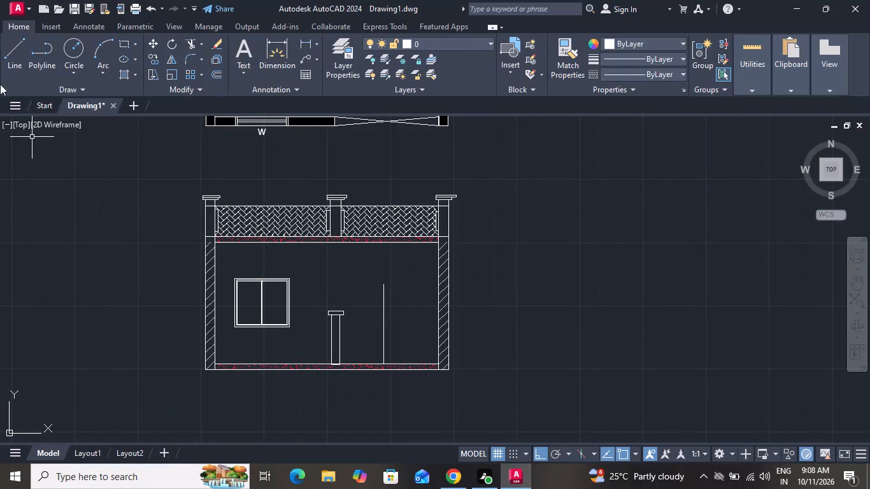
{"action": "scroll", "coordinate": [339, 346], "scroll_direction": "up", "scroll_amount": 2}
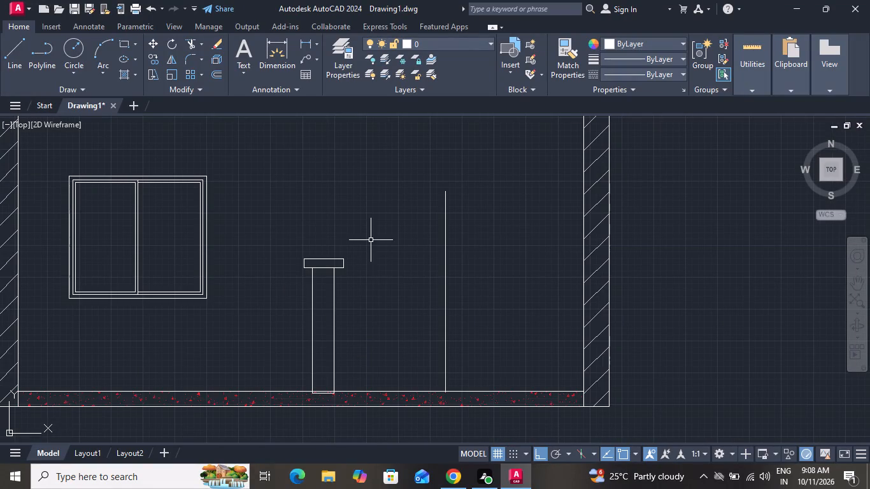
{"action": "left_click", "coordinate": [371, 240]}
{"action": "left_click", "coordinate": [281, 357]}
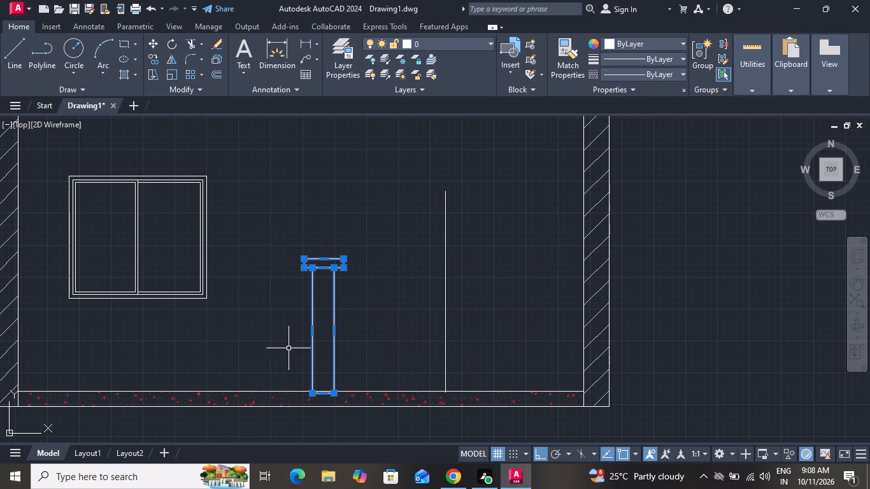
{"action": "left_click", "coordinate": [152, 57]}
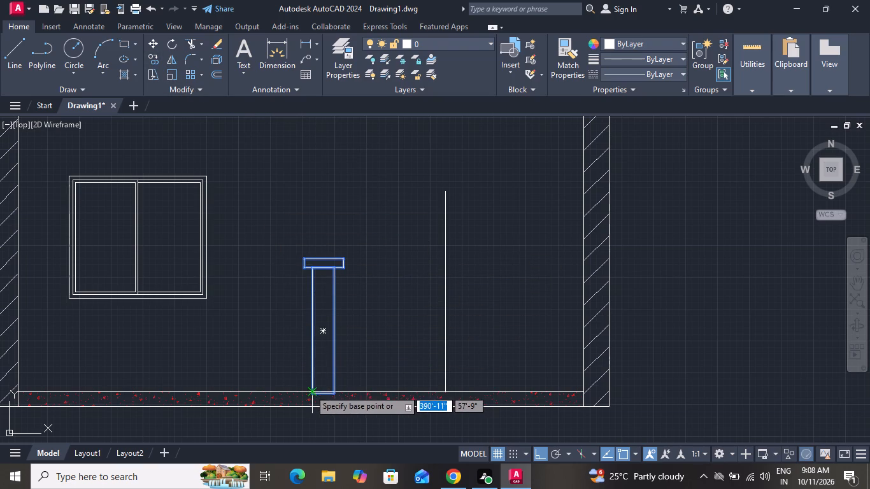
{"action": "left_click", "coordinate": [310, 390]}
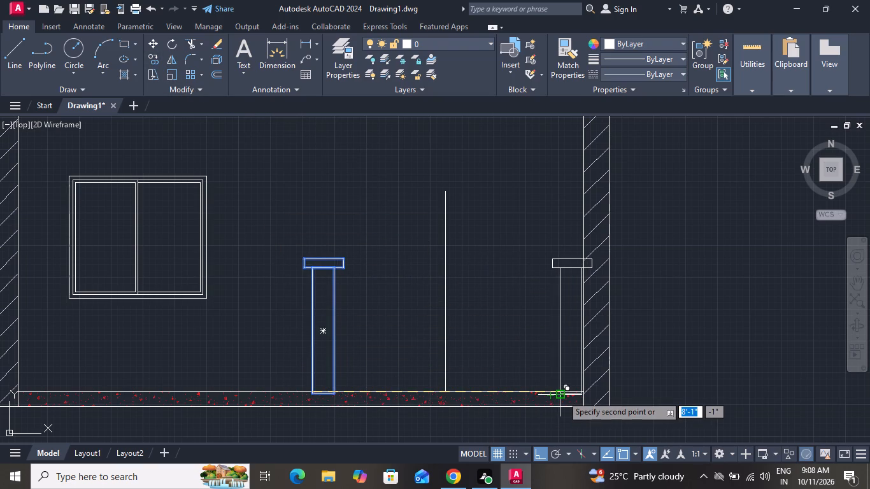
{"action": "left_click", "coordinate": [538, 446]}
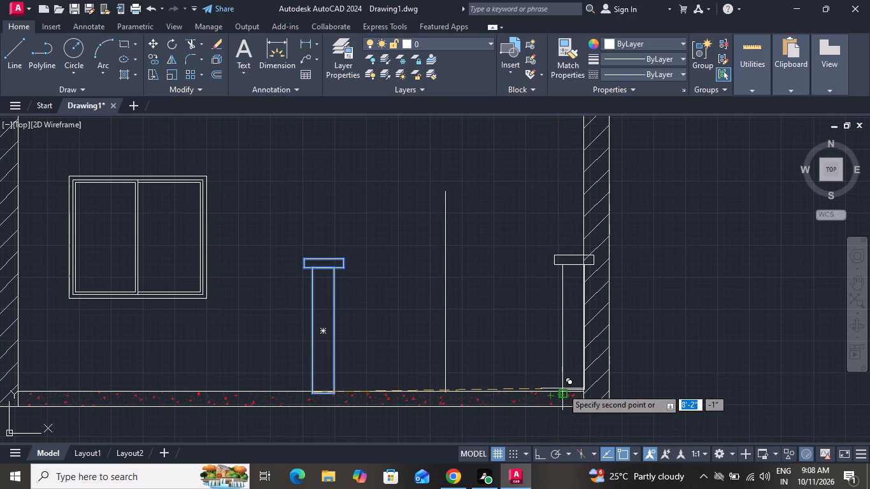
{"action": "scroll", "coordinate": [562, 388], "scroll_direction": "down", "scroll_amount": 2}
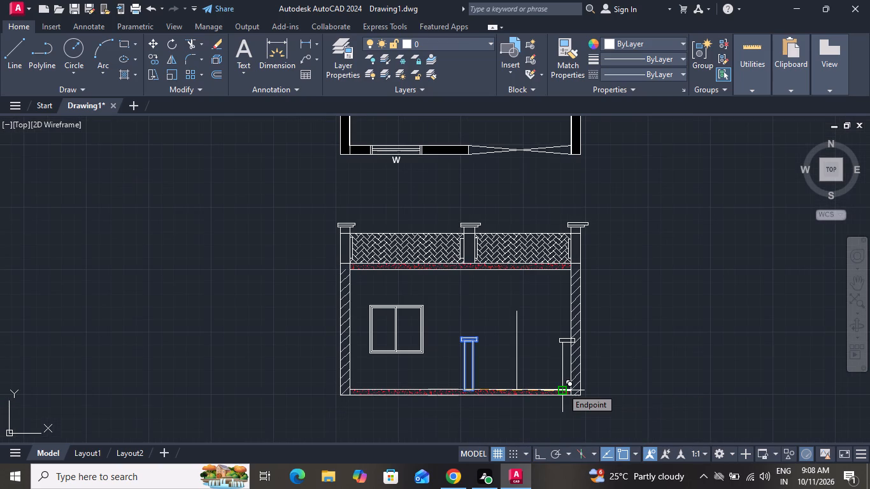
{"action": "scroll", "coordinate": [562, 388], "scroll_direction": "up", "scroll_amount": 3}
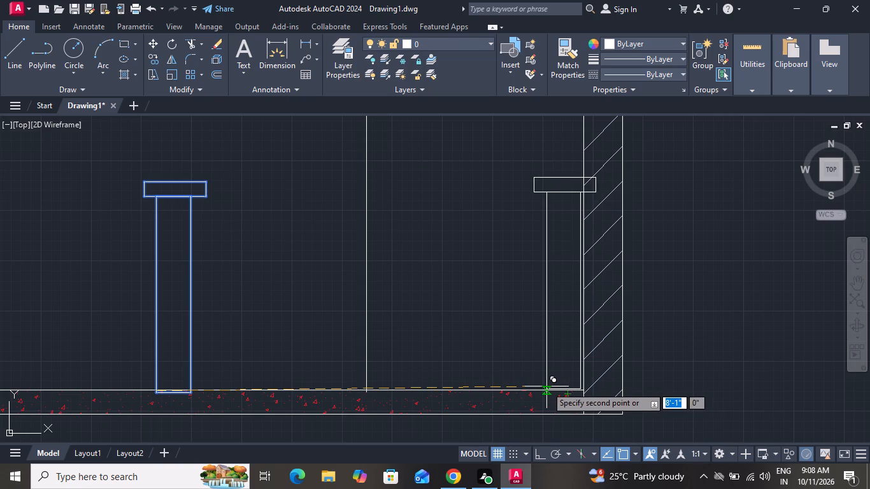
{"action": "left_click", "coordinate": [546, 386]}
{"action": "right_click", "coordinate": [496, 353]}
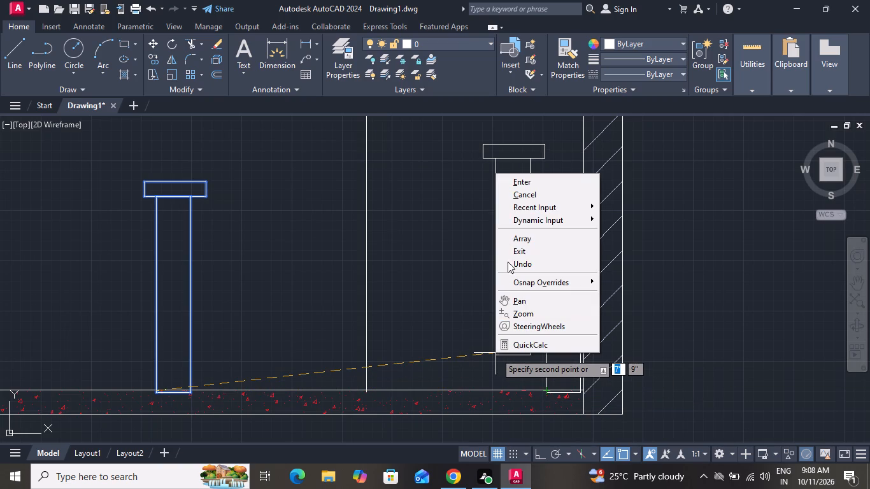
{"action": "left_click", "coordinate": [510, 197]}
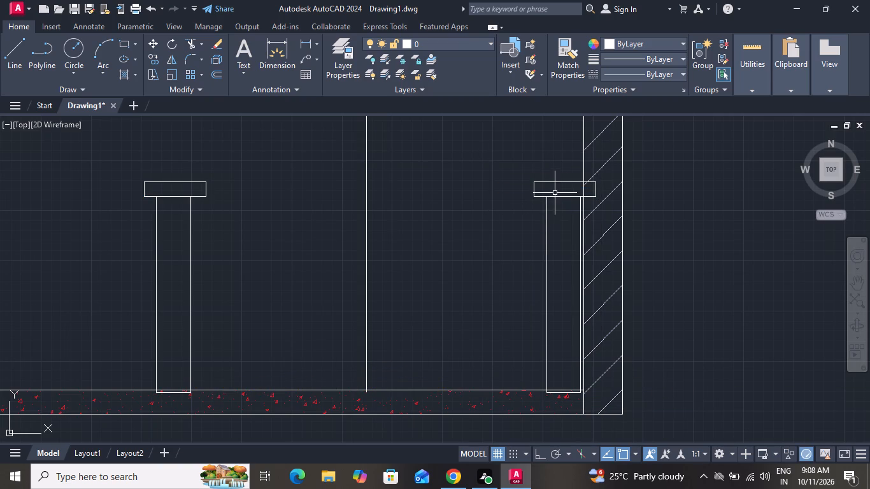
Move the copied gate post slightly away from the right wall and up so its base sits on the floor slab's top line.
{"action": "left_click", "coordinate": [555, 192]}
{"action": "left_click", "coordinate": [523, 223]}
{"action": "scroll", "coordinate": [560, 395], "scroll_direction": "down", "scroll_amount": 1}
{"action": "scroll", "coordinate": [560, 395], "scroll_direction": "up", "scroll_amount": 2}
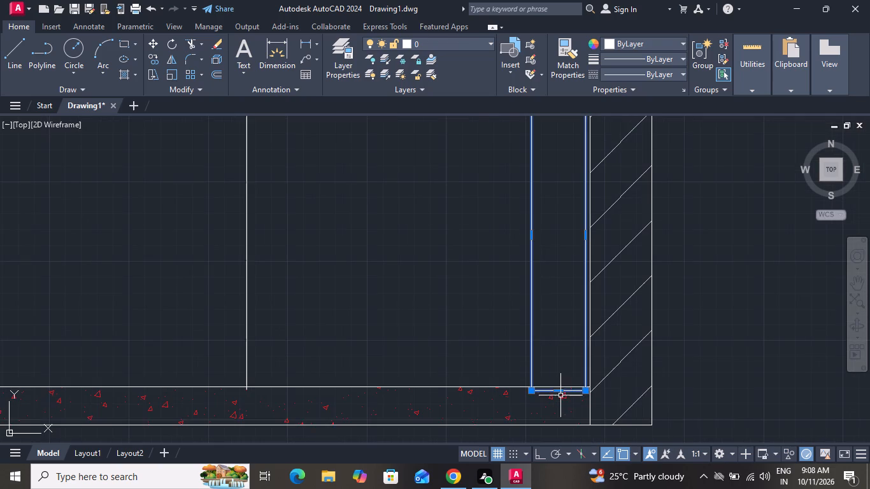
{"action": "left_click", "coordinate": [145, 44]}
{"action": "left_click", "coordinate": [151, 44]}
{"action": "scroll", "coordinate": [320, 271], "scroll_direction": "down", "scroll_amount": 2}
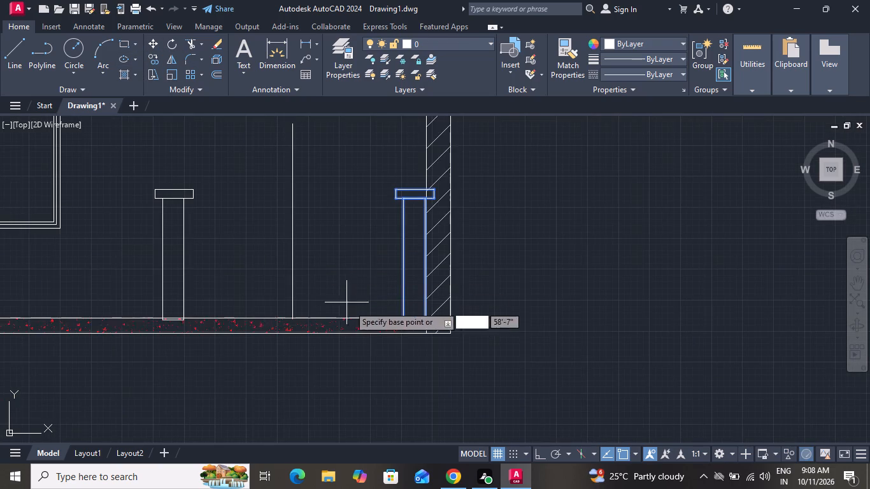
{"action": "scroll", "coordinate": [420, 344], "scroll_direction": "up", "scroll_amount": 2}
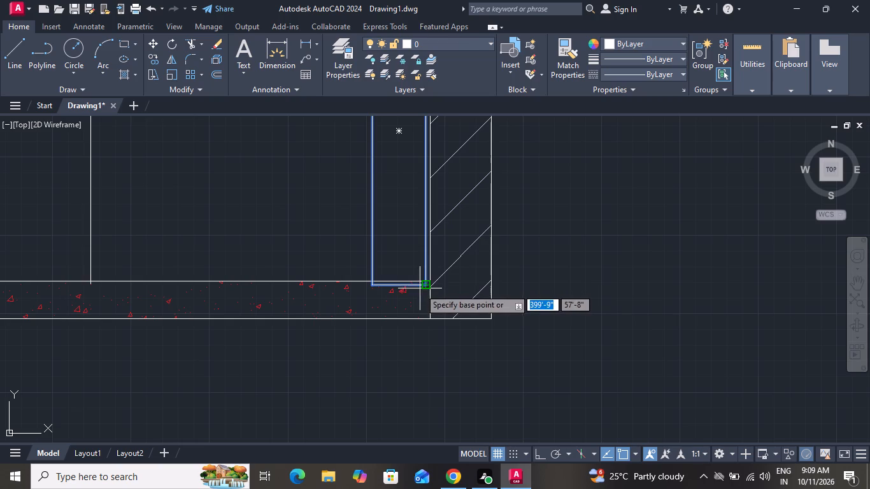
{"action": "left_click", "coordinate": [422, 285]}
{"action": "left_click", "coordinate": [409, 280]}
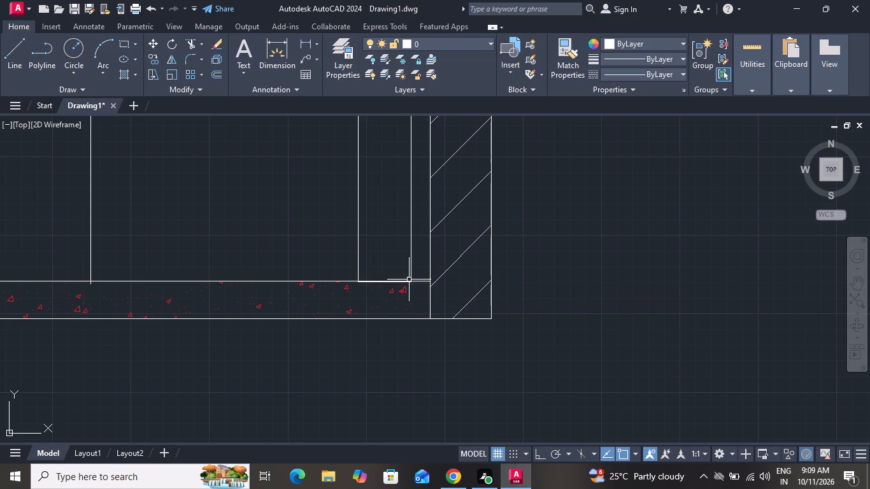
Delete the rectangular caps from both gate posts.
{"action": "scroll", "coordinate": [414, 300], "scroll_direction": "down", "scroll_amount": 2}
{"action": "scroll", "coordinate": [417, 172], "scroll_direction": "up", "scroll_amount": 1}
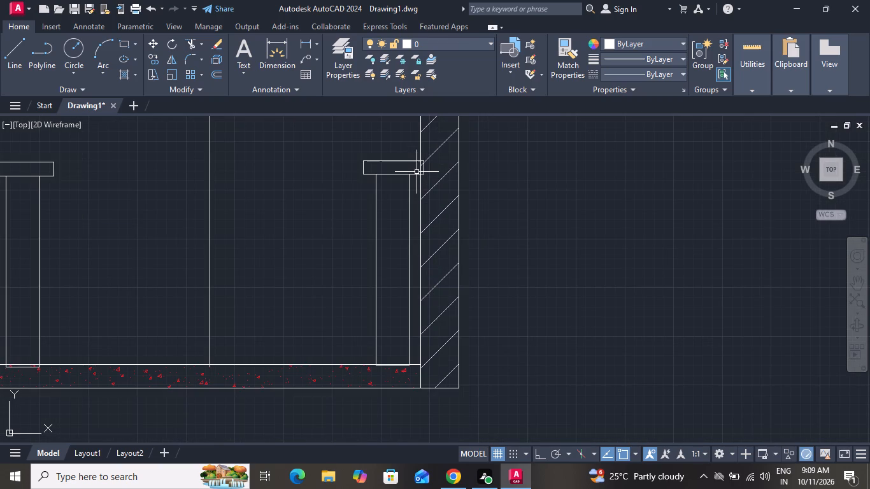
{"action": "scroll", "coordinate": [417, 170], "scroll_direction": "up", "scroll_amount": 2}
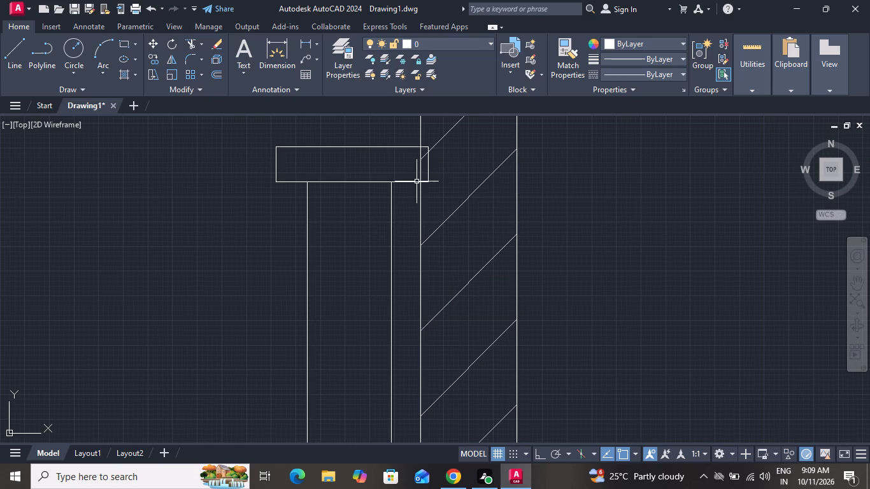
{"action": "left_click", "coordinate": [417, 183]}
{"action": "key", "text": "Delete"}
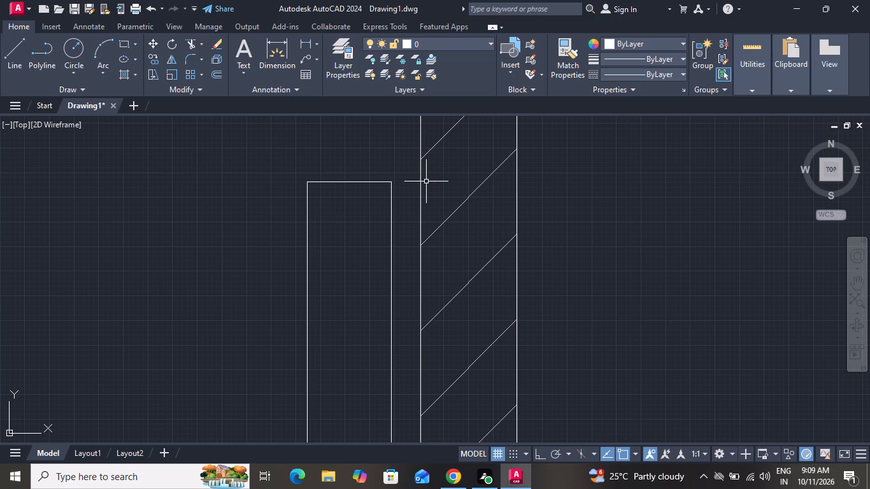
{"action": "scroll", "coordinate": [455, 197], "scroll_direction": "down", "scroll_amount": 4}
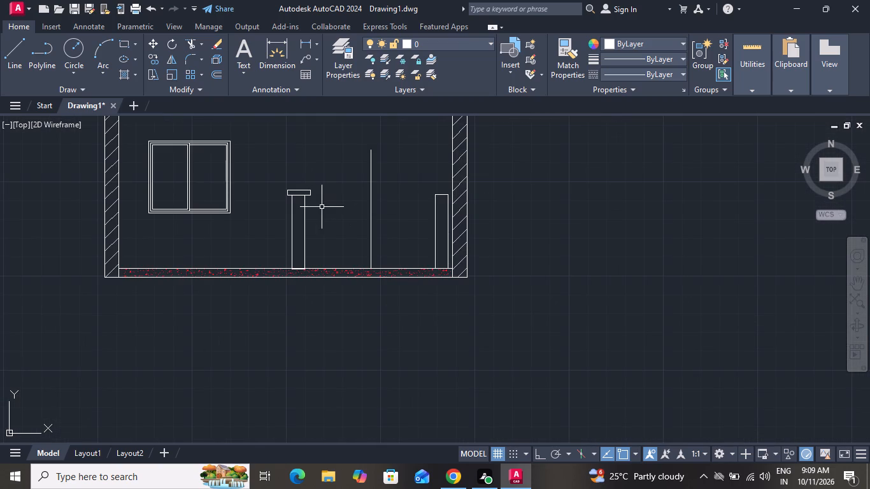
{"action": "scroll", "coordinate": [304, 197], "scroll_direction": "up", "scroll_amount": 2}
{"action": "left_click", "coordinate": [308, 184]}
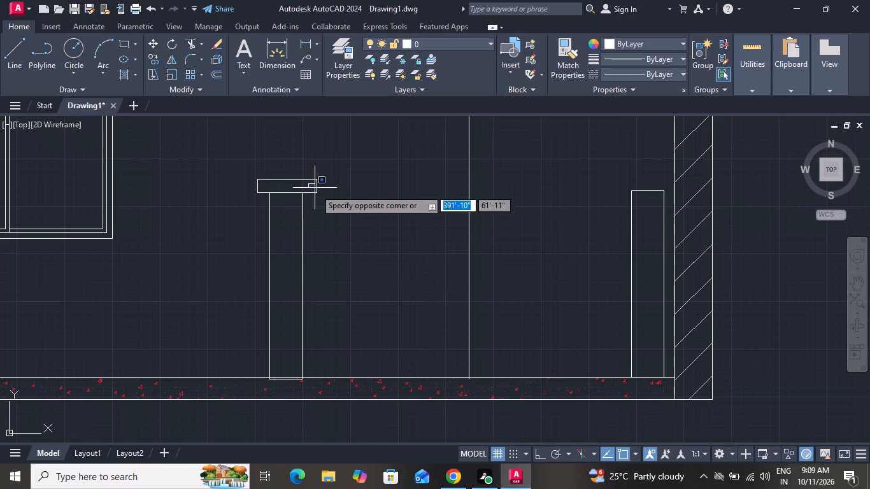
{"action": "left_click", "coordinate": [318, 194]}
{"action": "left_click", "coordinate": [317, 193]}
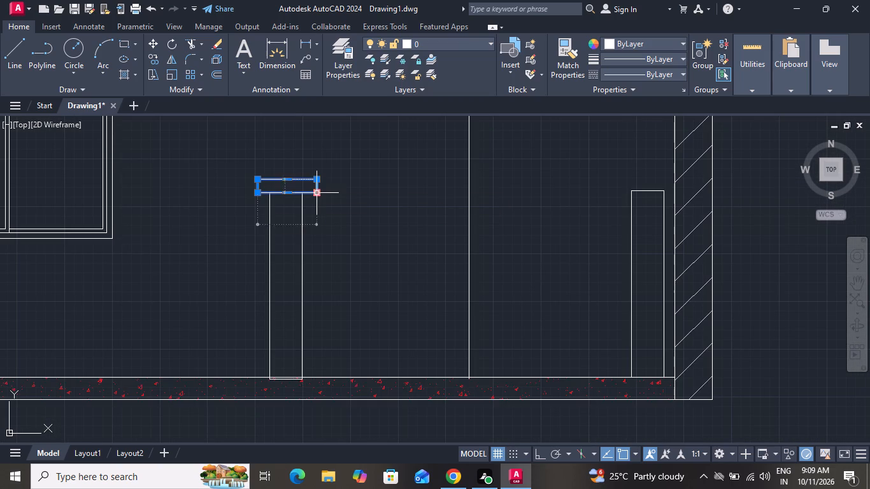
{"action": "key", "text": "Delete"}
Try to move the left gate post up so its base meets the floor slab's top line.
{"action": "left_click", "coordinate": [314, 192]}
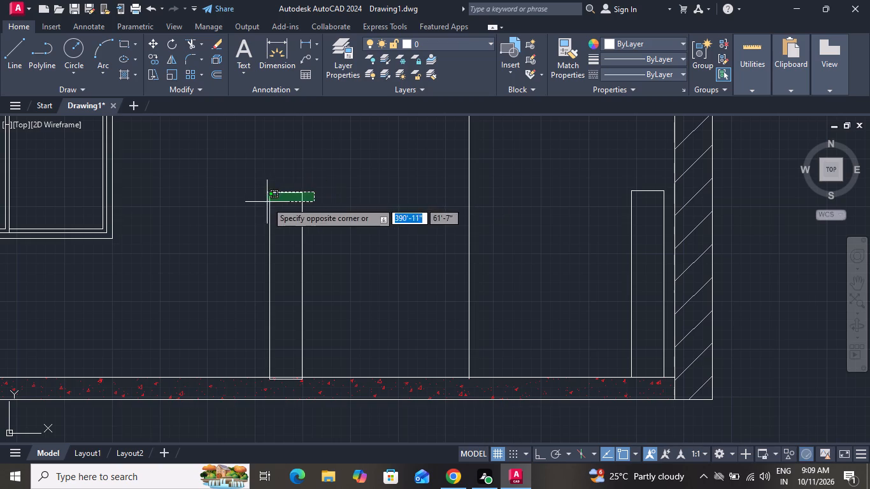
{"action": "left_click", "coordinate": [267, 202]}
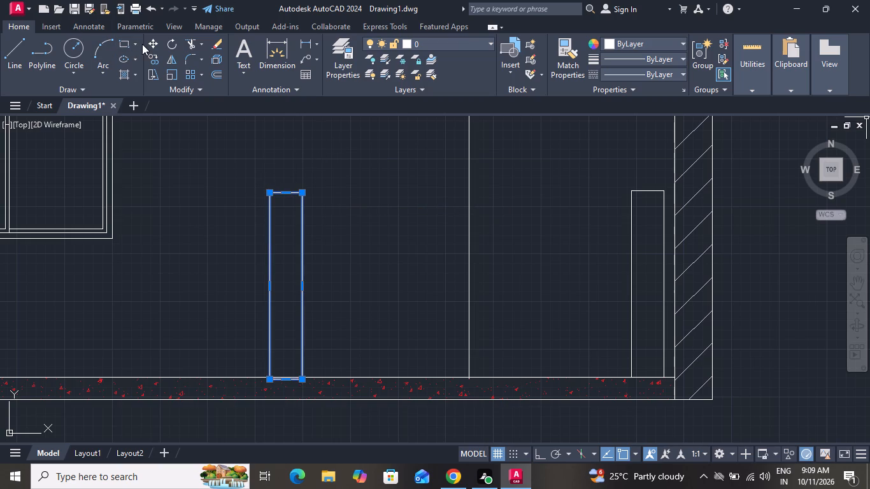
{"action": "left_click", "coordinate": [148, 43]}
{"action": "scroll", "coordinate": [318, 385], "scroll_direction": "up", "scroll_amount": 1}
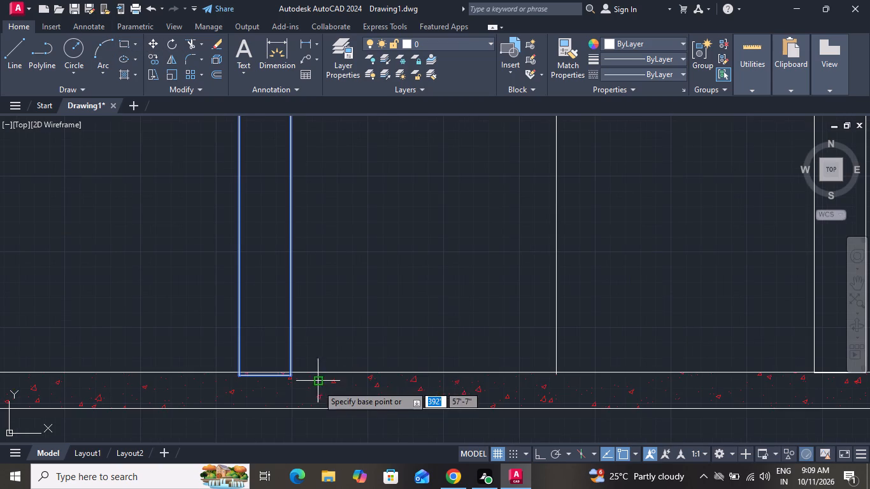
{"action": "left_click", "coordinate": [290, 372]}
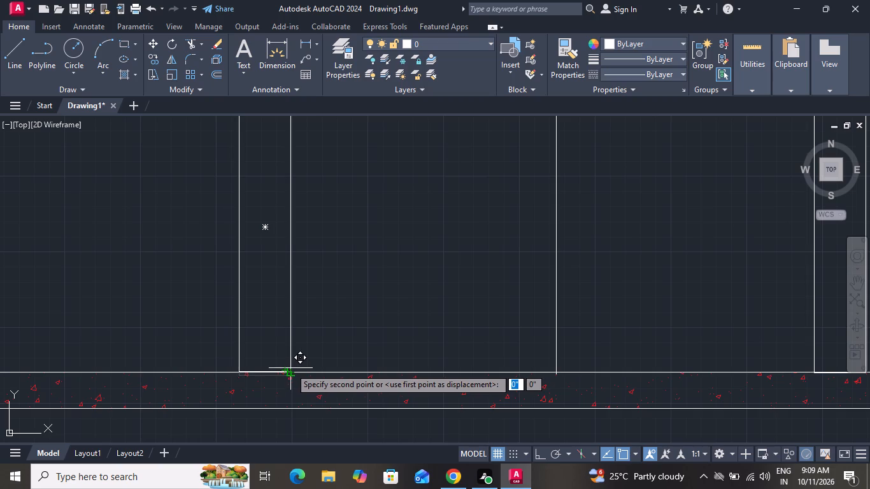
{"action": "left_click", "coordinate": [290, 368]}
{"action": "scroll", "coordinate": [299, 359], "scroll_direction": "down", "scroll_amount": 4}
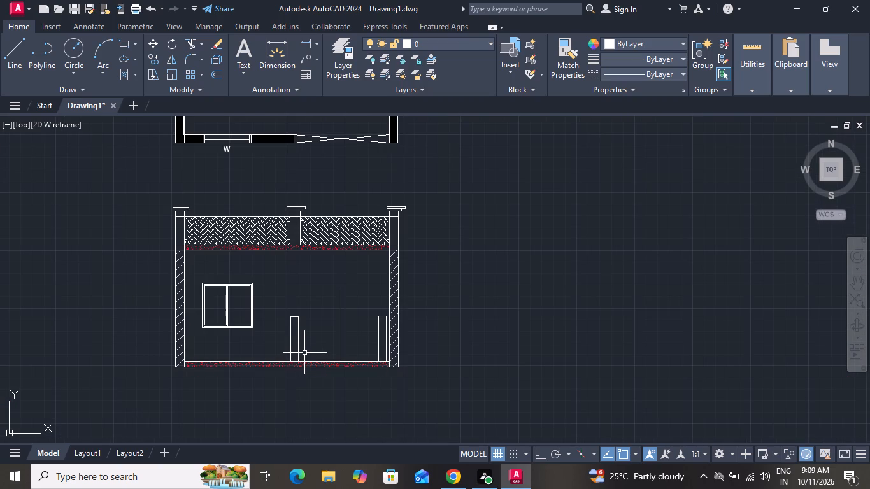
Move the left gate post up about 1" so its base rests on the floor slab's top line.
{"action": "left_click", "coordinate": [304, 347]}
{"action": "left_click", "coordinate": [282, 353]}
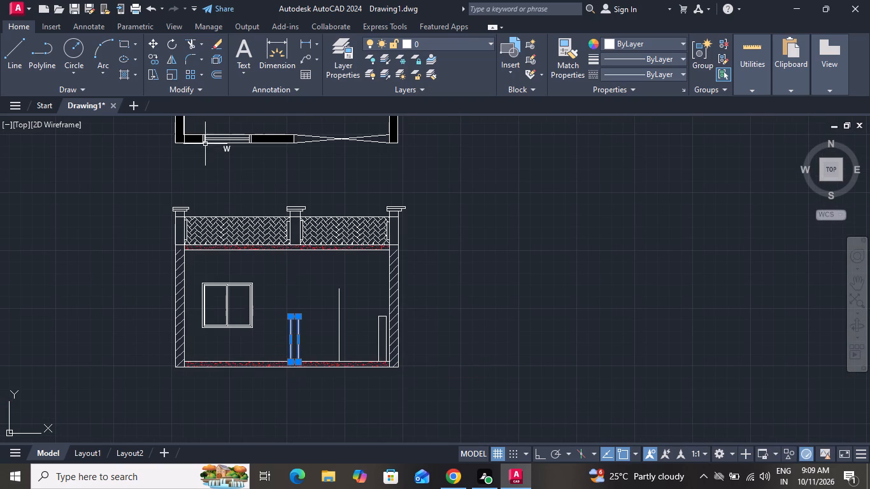
{"action": "left_click", "coordinate": [148, 44]}
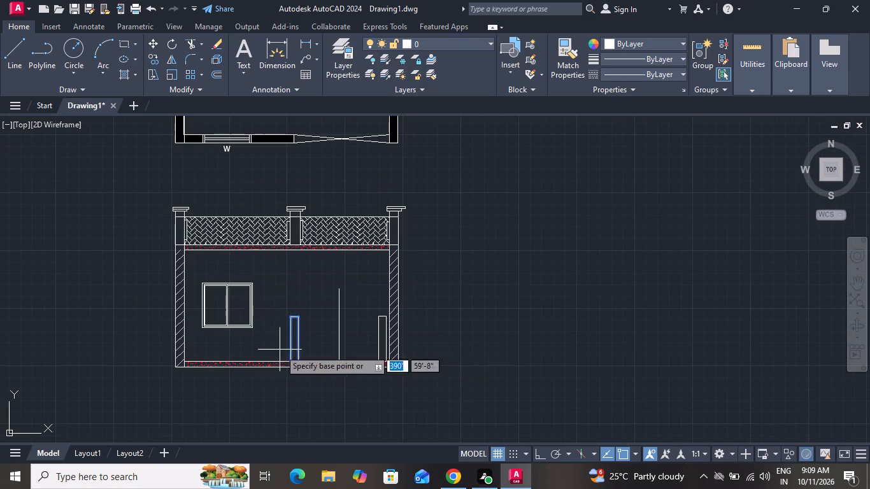
{"action": "scroll", "coordinate": [287, 383], "scroll_direction": "up", "scroll_amount": 3}
{"action": "scroll", "coordinate": [325, 322], "scroll_direction": "up", "scroll_amount": 2}
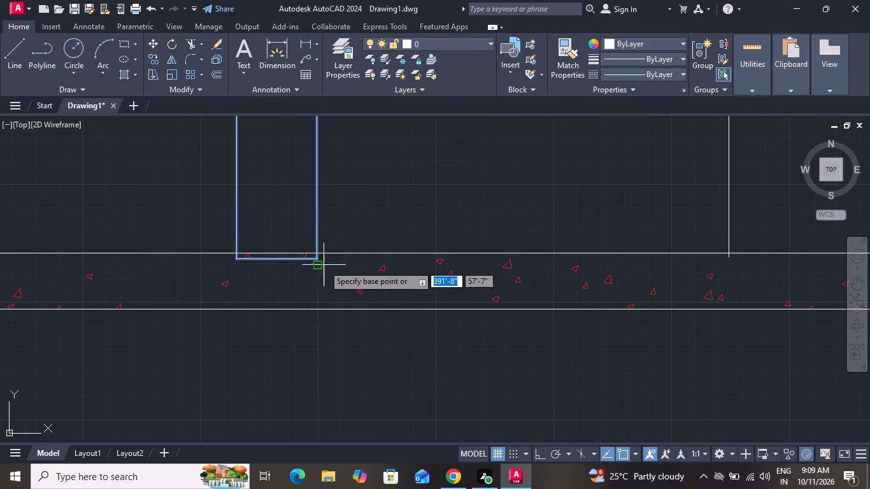
{"action": "left_click", "coordinate": [313, 257]}
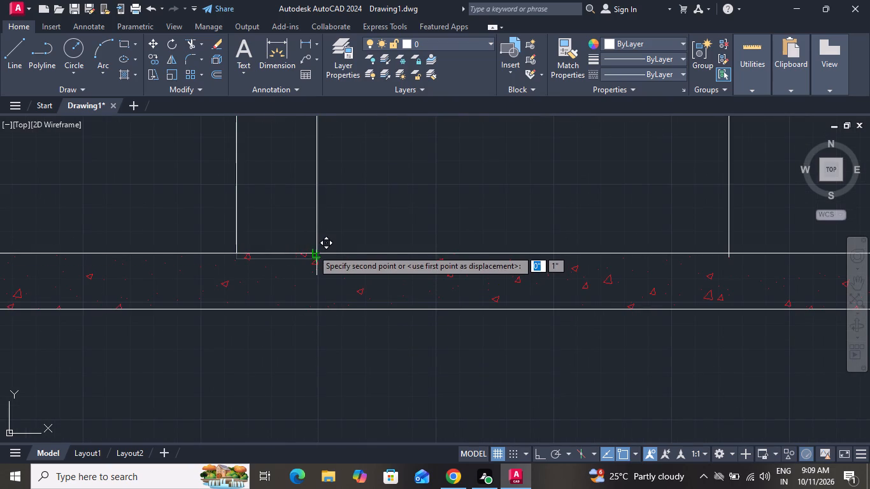
{"action": "left_click", "coordinate": [313, 250]}
{"action": "scroll", "coordinate": [313, 305], "scroll_direction": "down", "scroll_amount": 1}
{"action": "scroll", "coordinate": [313, 305], "scroll_direction": "up", "scroll_amount": 1}
{"action": "scroll", "coordinate": [310, 321], "scroll_direction": "down", "scroll_amount": 3}
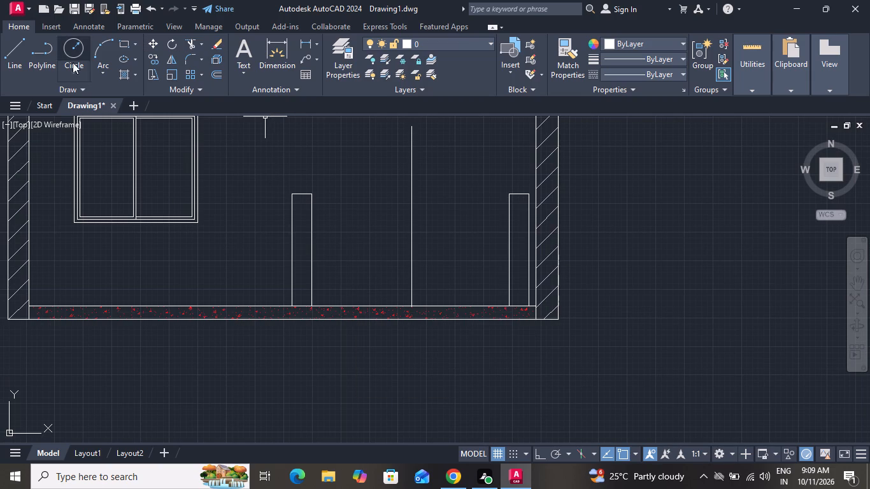
Draw a thin rectangular cap about 10" wide on top of the left gate post, slightly overhanging both sides.
{"action": "left_click", "coordinate": [124, 48]}
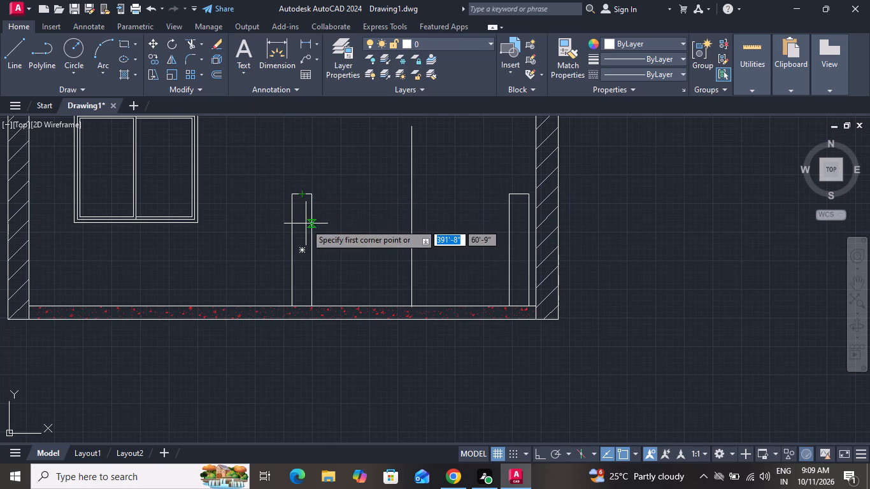
{"action": "scroll", "coordinate": [306, 223], "scroll_direction": "up", "scroll_amount": 1}
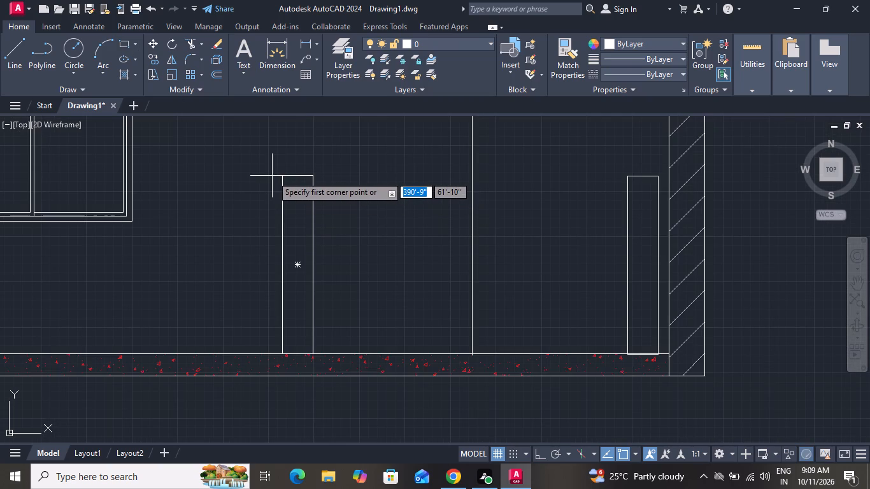
{"action": "scroll", "coordinate": [279, 177], "scroll_direction": "up", "scroll_amount": 3}
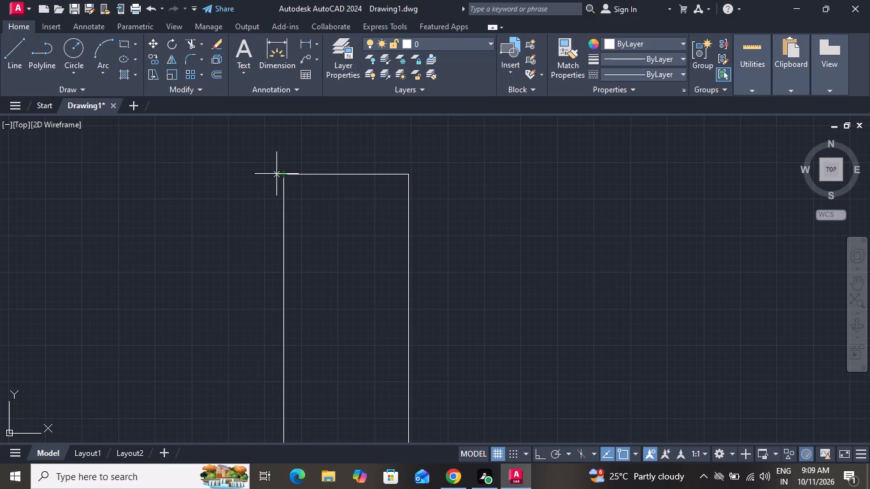
{"action": "left_click", "coordinate": [276, 174]}
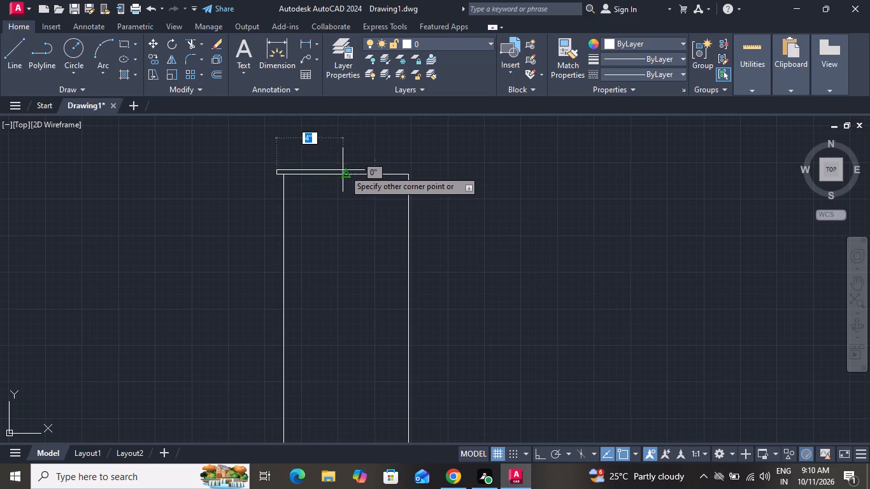
{"action": "left_click", "coordinate": [417, 171]}
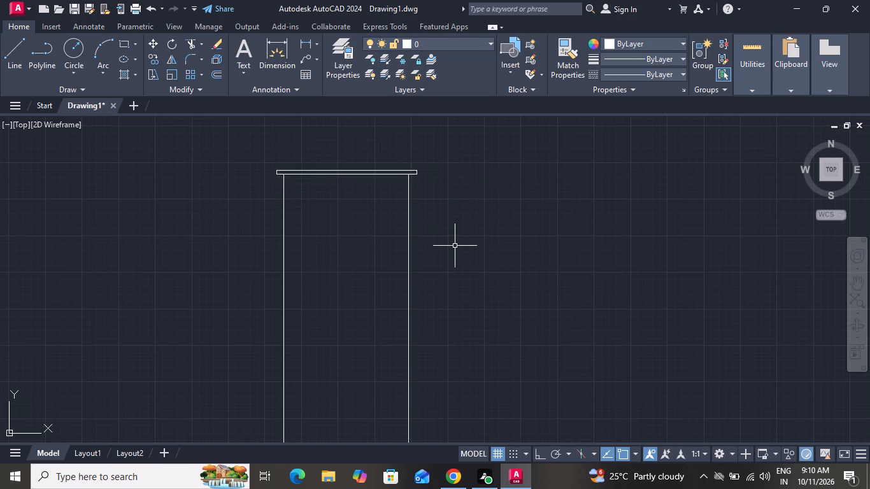
Draw a matching thin rectangular cap about 9" wide on top of the right gate post, slightly overhanging both sides.
{"action": "scroll", "coordinate": [461, 270], "scroll_direction": "down", "scroll_amount": 2}
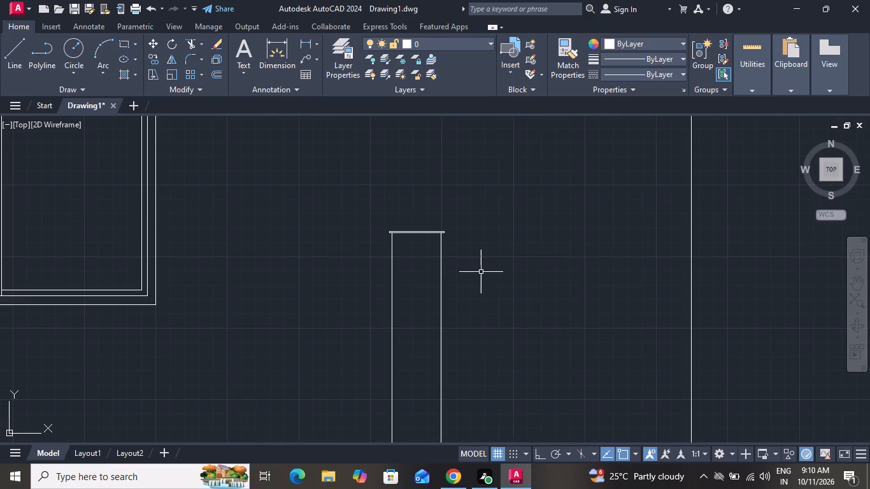
{"action": "scroll", "coordinate": [481, 272], "scroll_direction": "down", "scroll_amount": 2}
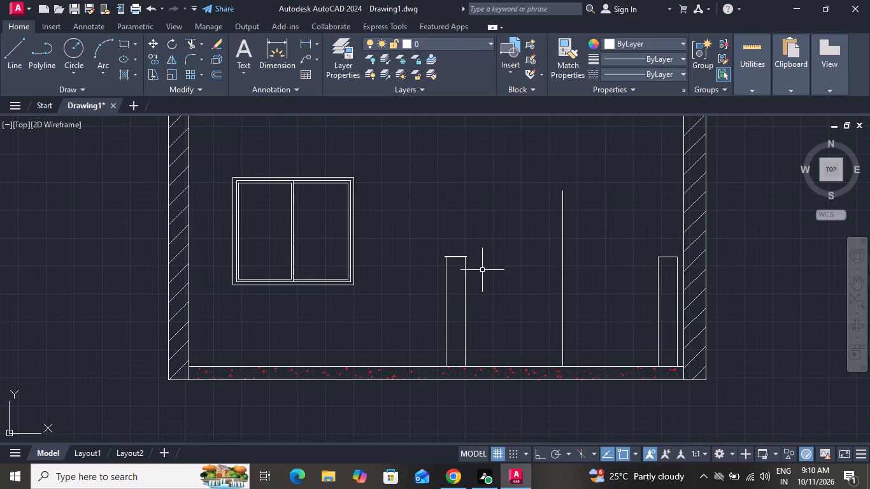
{"action": "scroll", "coordinate": [748, 270], "scroll_direction": "up", "scroll_amount": 1}
{"action": "scroll", "coordinate": [673, 257], "scroll_direction": "up", "scroll_amount": 2}
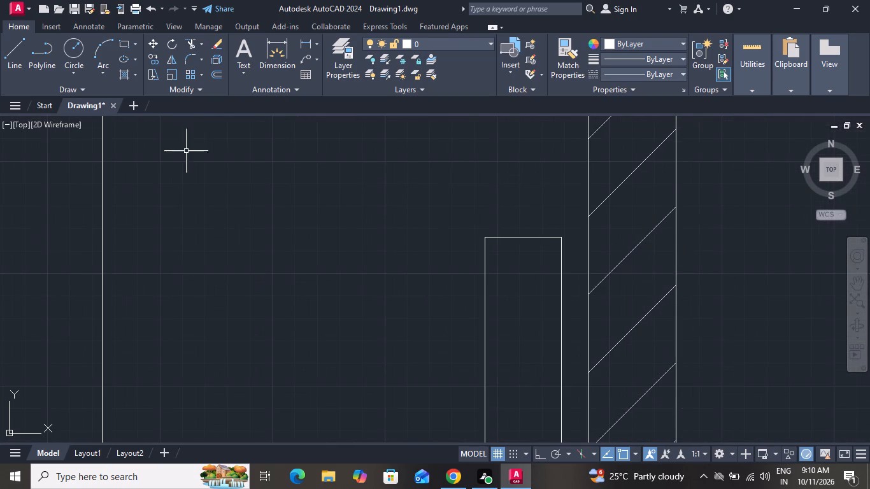
{"action": "left_click", "coordinate": [125, 48]}
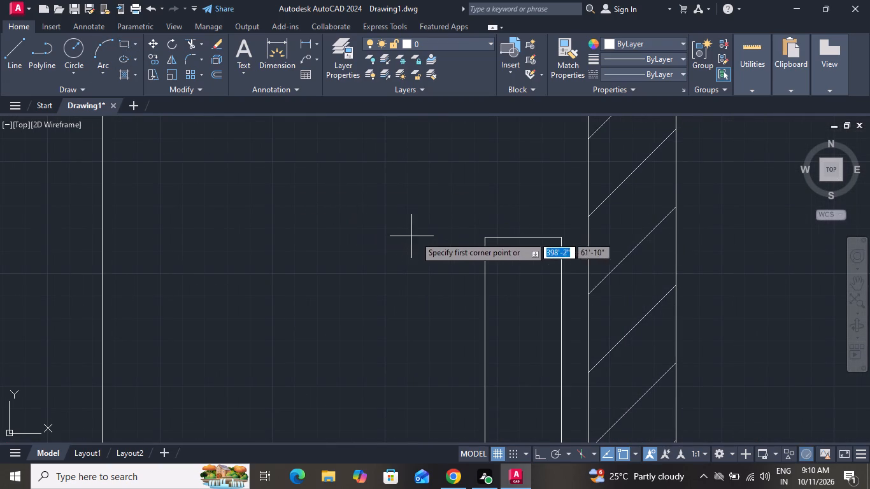
{"action": "scroll", "coordinate": [466, 237], "scroll_direction": "up", "scroll_amount": 2}
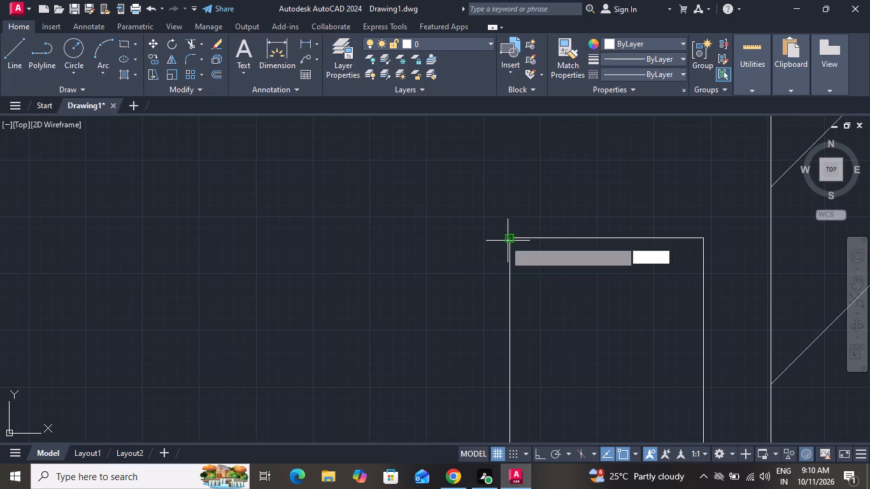
{"action": "left_click", "coordinate": [498, 239]}
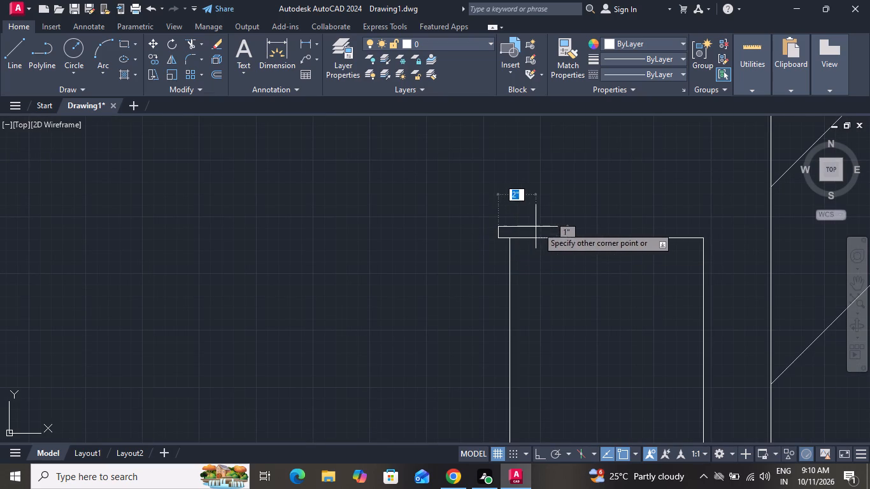
{"action": "left_click", "coordinate": [714, 229]}
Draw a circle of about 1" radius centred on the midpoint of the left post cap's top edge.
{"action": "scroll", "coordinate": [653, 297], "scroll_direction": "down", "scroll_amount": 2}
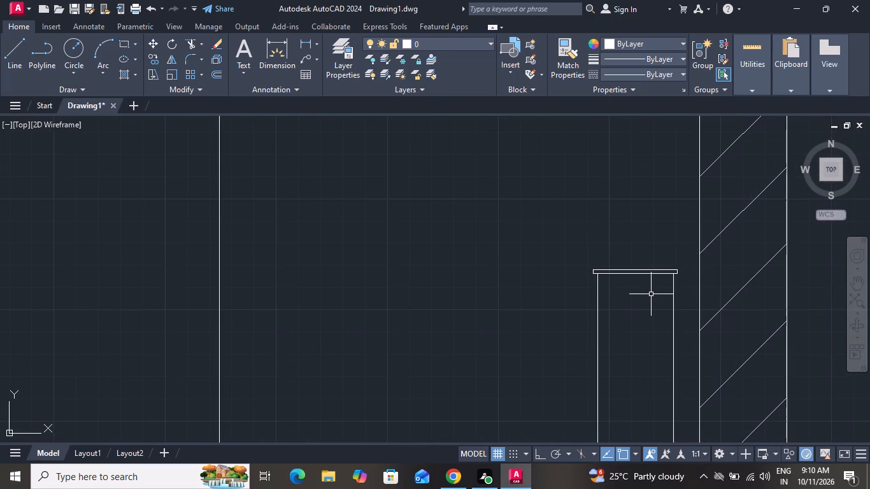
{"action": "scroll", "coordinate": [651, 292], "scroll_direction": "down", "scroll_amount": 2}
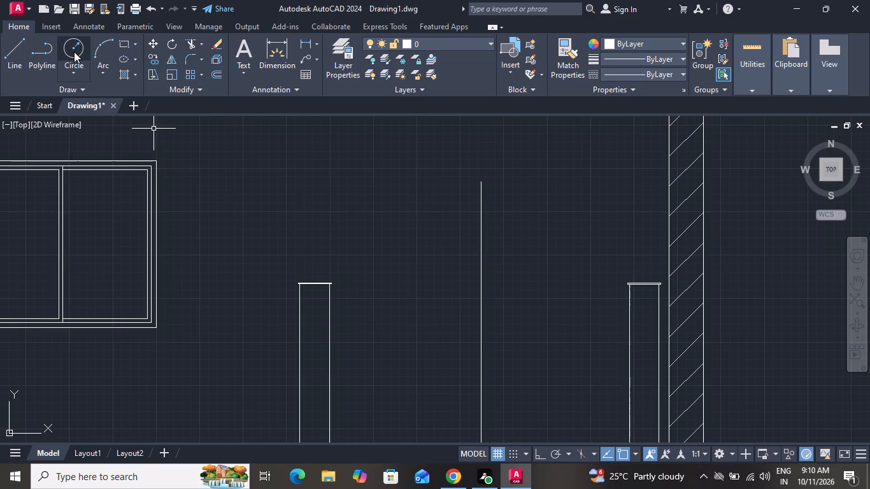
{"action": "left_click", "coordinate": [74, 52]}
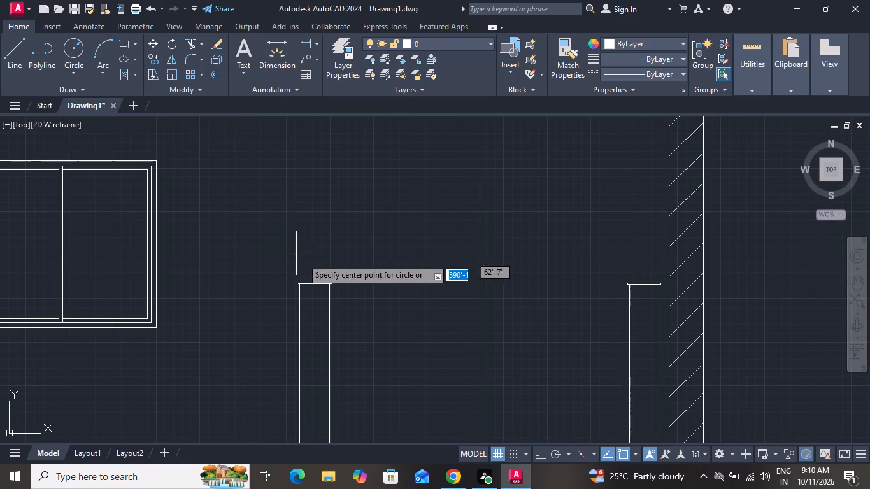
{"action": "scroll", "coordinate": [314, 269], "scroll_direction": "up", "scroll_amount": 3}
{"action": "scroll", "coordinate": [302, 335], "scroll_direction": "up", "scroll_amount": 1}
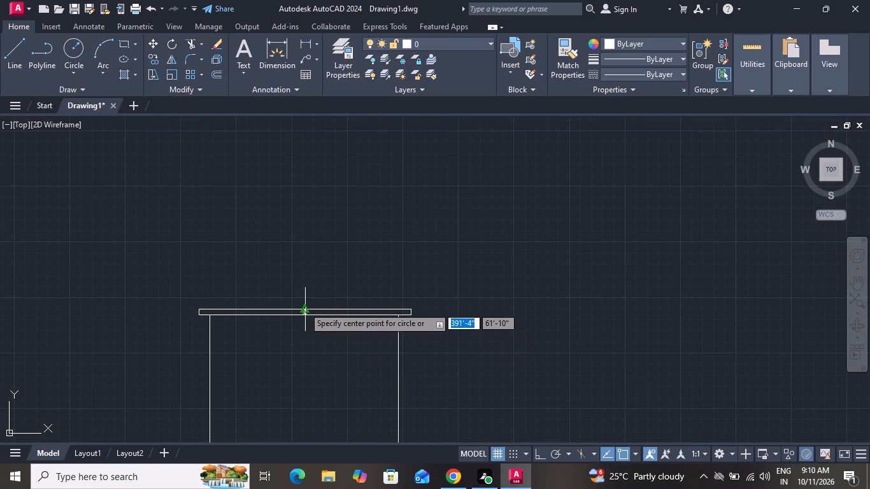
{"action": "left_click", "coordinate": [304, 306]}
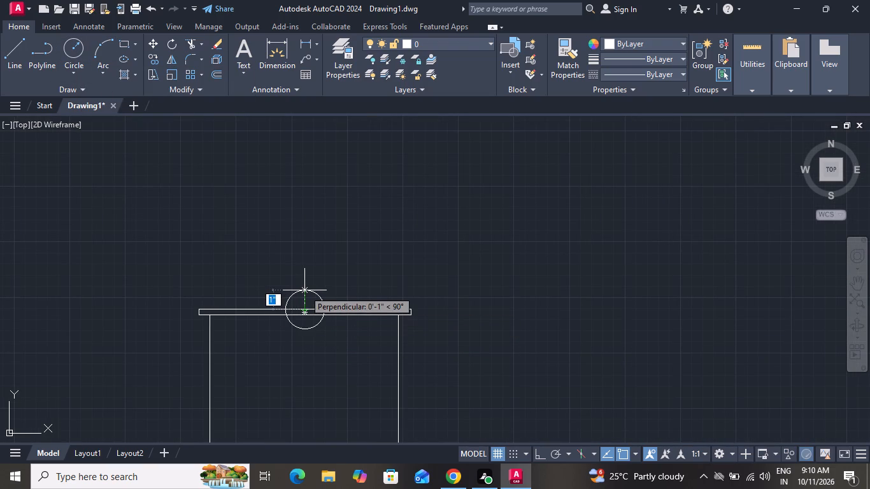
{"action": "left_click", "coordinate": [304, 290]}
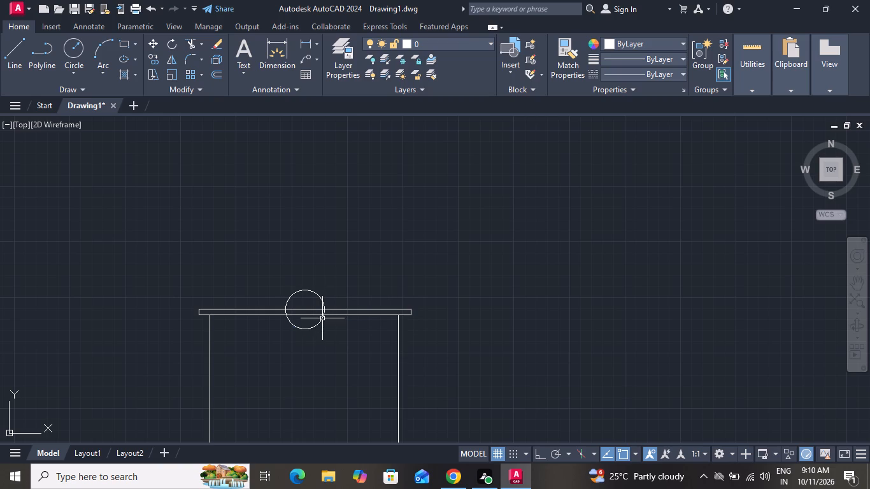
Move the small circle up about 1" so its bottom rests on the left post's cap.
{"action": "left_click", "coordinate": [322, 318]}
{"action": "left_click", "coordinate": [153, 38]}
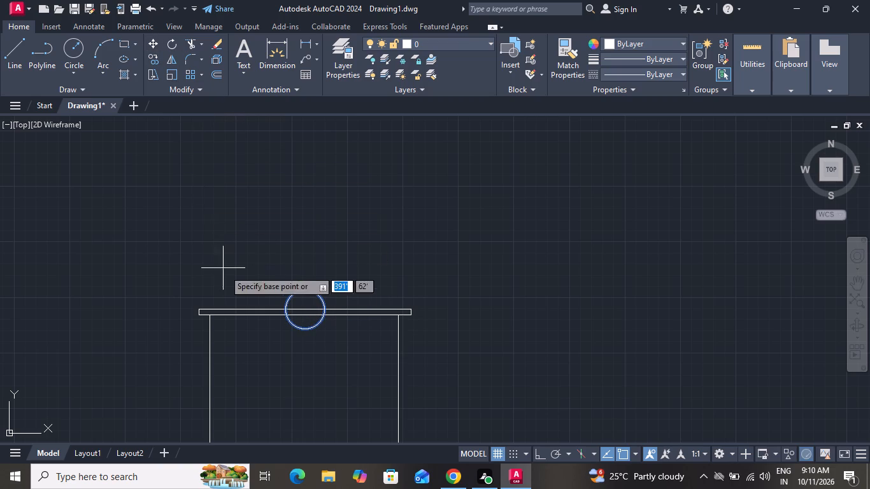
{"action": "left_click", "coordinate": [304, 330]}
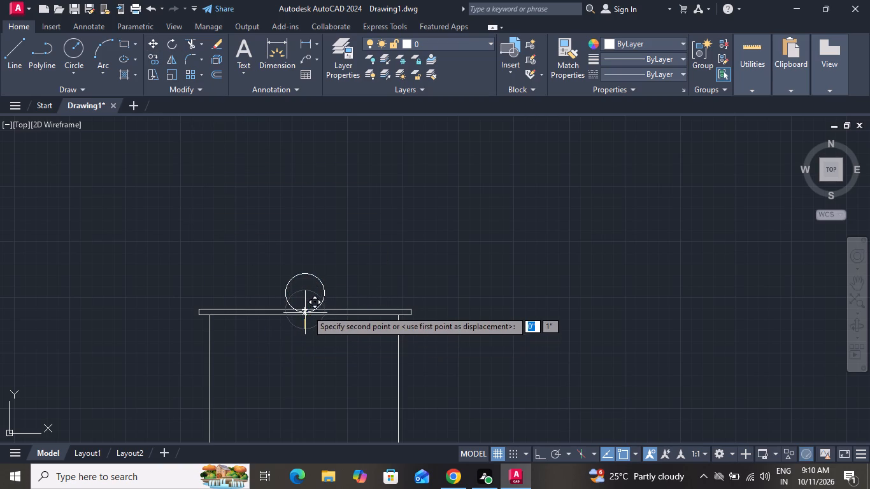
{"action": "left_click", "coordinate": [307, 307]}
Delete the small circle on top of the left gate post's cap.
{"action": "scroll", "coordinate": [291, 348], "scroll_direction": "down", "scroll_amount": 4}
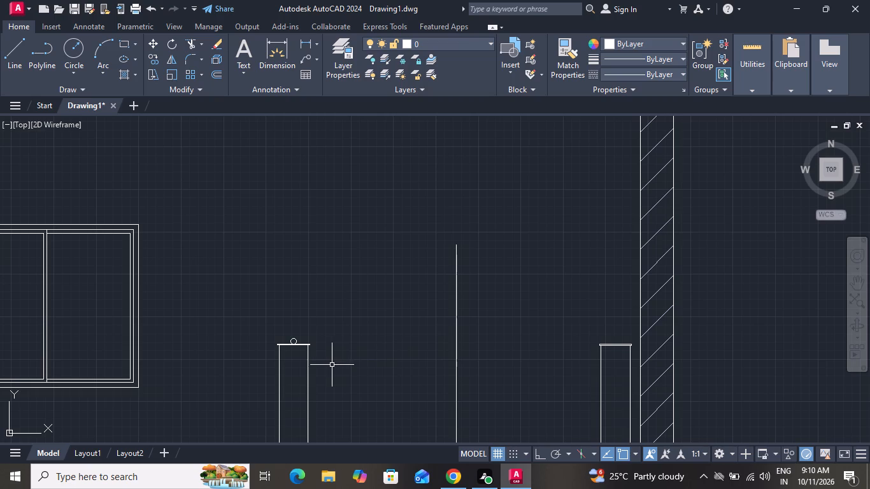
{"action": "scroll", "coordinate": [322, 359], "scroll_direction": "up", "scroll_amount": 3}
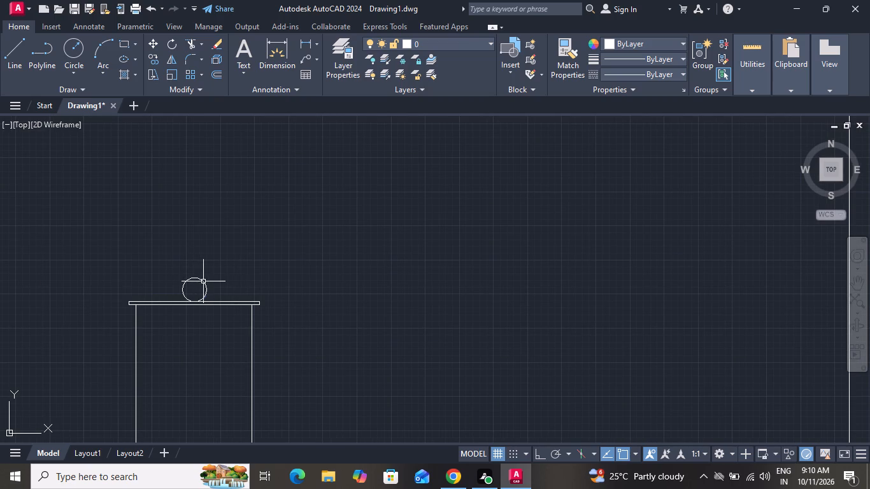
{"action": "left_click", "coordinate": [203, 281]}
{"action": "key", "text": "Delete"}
Draw a larger circle of about 2" radius in the empty space above and to the right of the left gate post.
{"action": "left_click", "coordinate": [76, 46]}
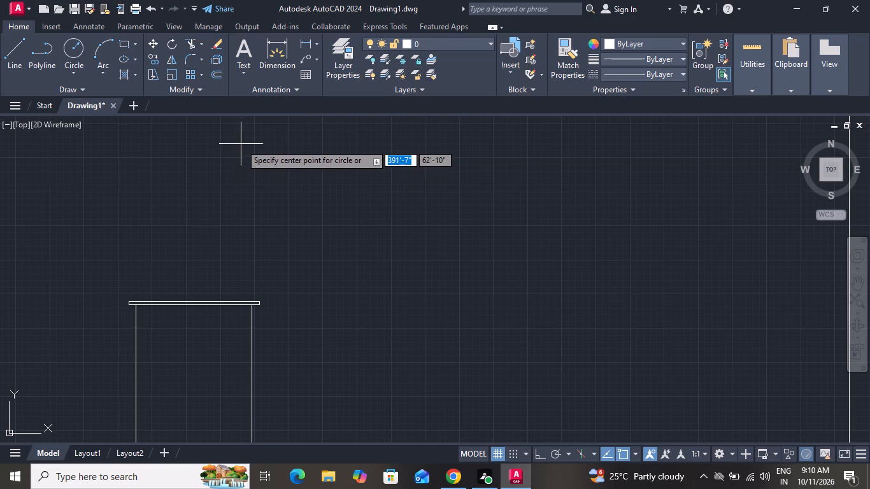
{"action": "left_click", "coordinate": [307, 199]}
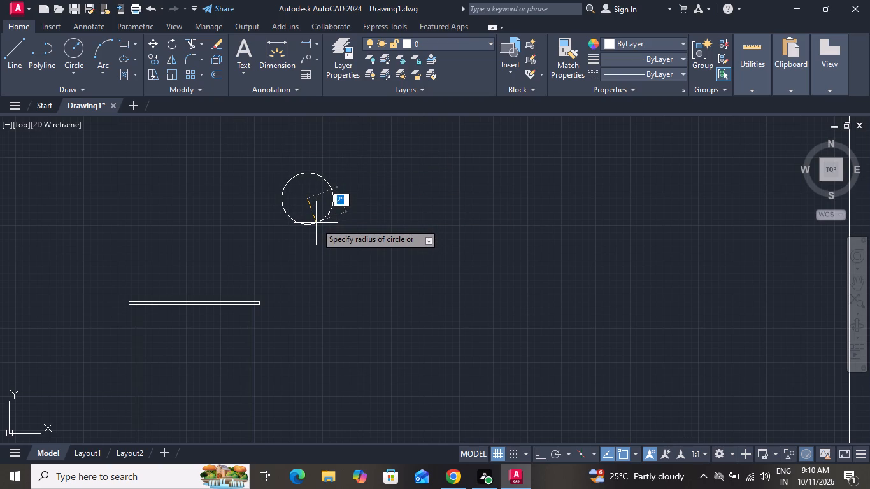
{"action": "left_click", "coordinate": [318, 223]}
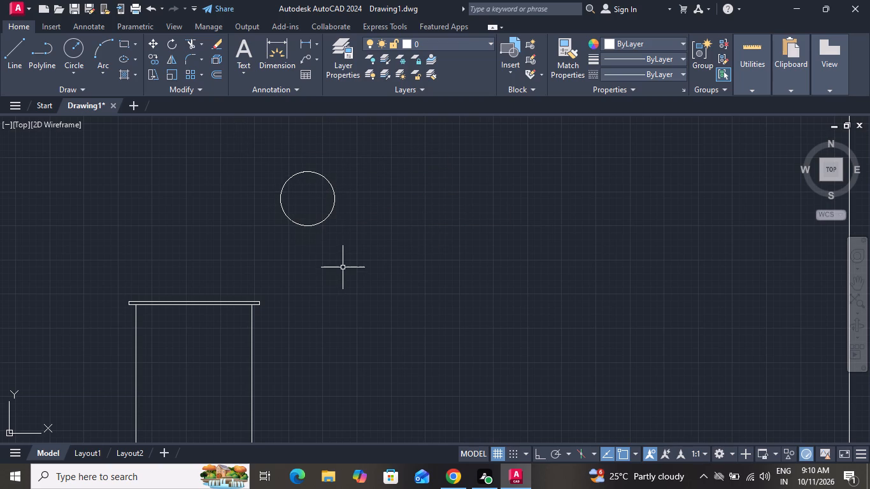
Move the circle by its bottom point onto the midpoint of the left post cap's top edge.
{"action": "scroll", "coordinate": [347, 259], "scroll_direction": "down", "scroll_amount": 1}
{"action": "scroll", "coordinate": [344, 256], "scroll_direction": "up", "scroll_amount": 1}
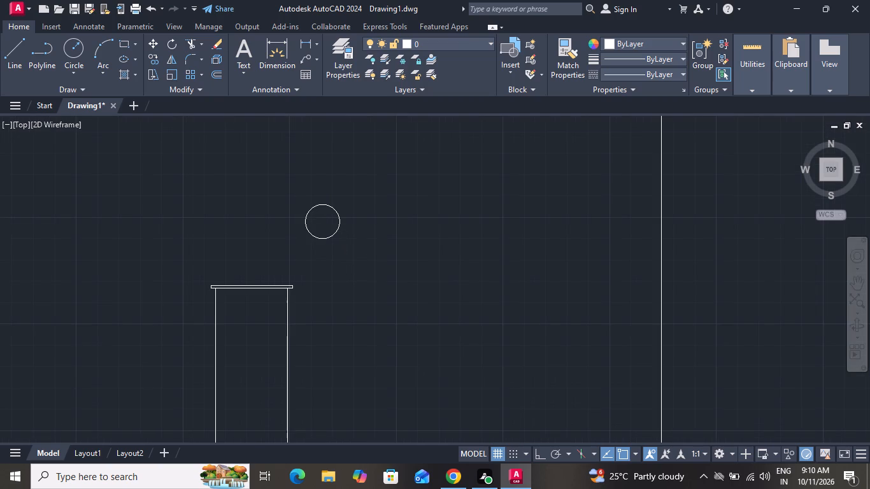
{"action": "left_click", "coordinate": [331, 218]}
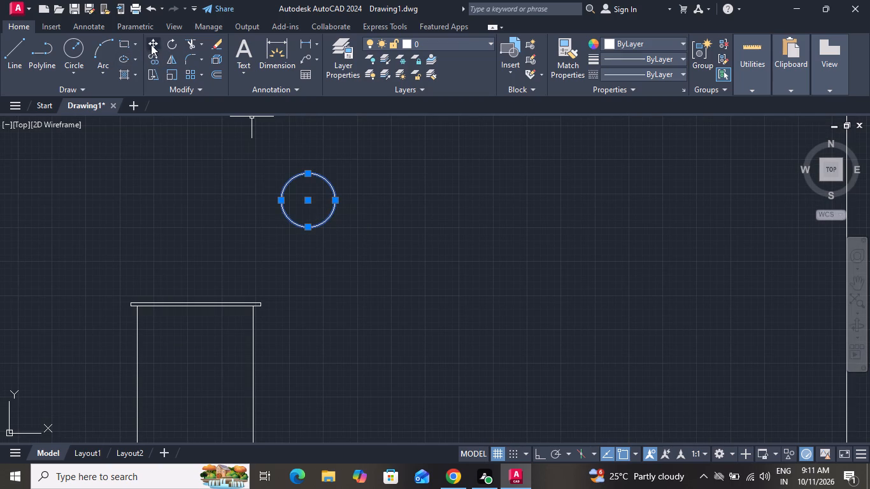
{"action": "left_click", "coordinate": [152, 43]}
{"action": "left_click", "coordinate": [311, 227]}
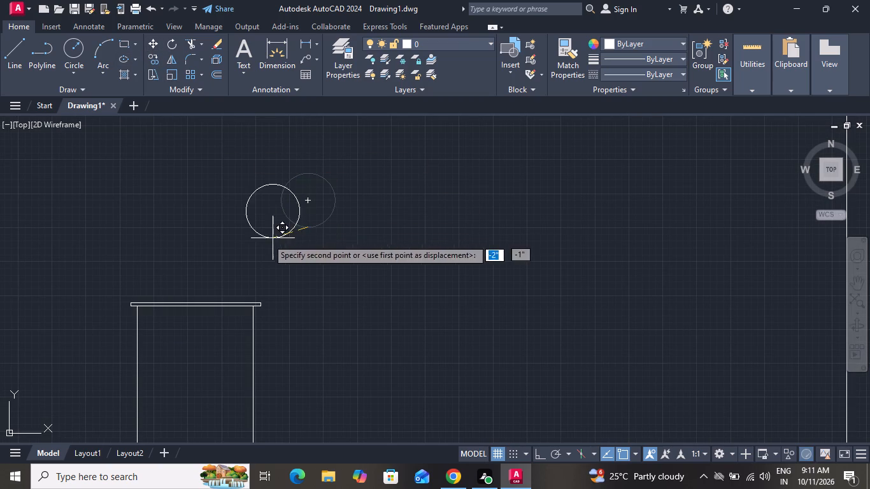
{"action": "left_click", "coordinate": [194, 302]}
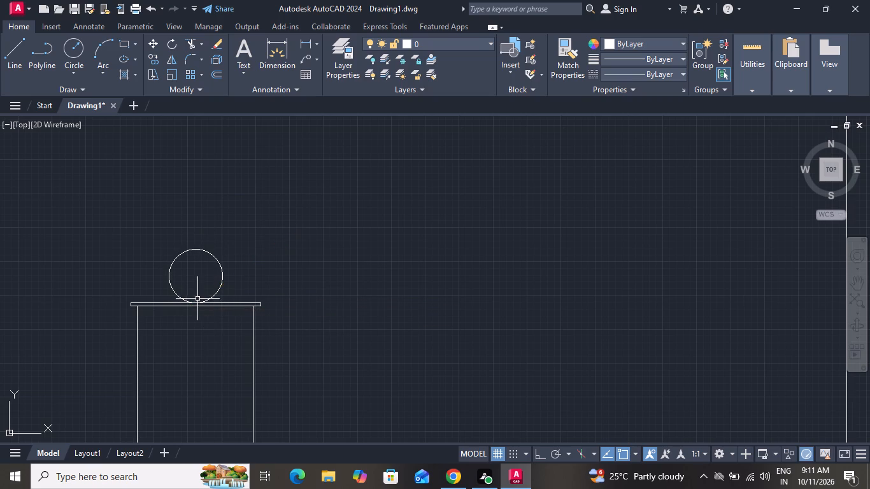
Copy the circle from its bottom point on the left post's cap to the midpoint of the right post cap's top edge.
{"action": "left_click", "coordinate": [220, 276]}
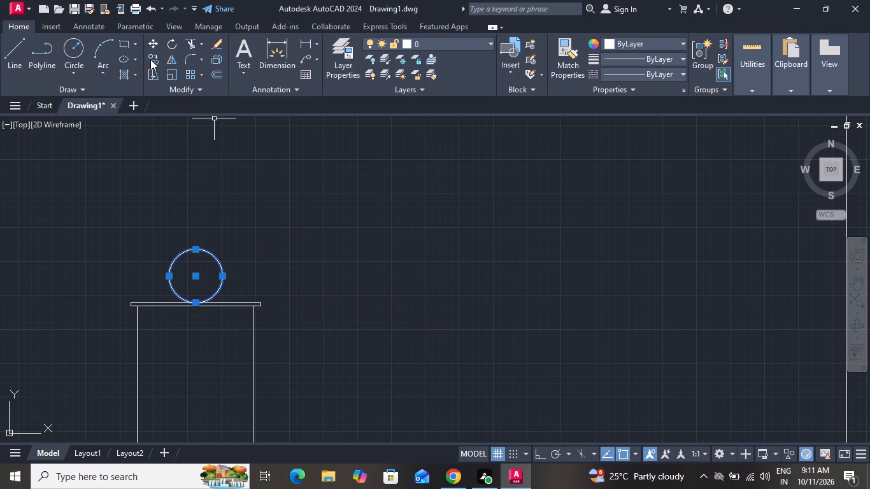
{"action": "left_click", "coordinate": [150, 59]}
{"action": "left_click", "coordinate": [197, 302]}
{"action": "scroll", "coordinate": [307, 287], "scroll_direction": "down", "scroll_amount": 1}
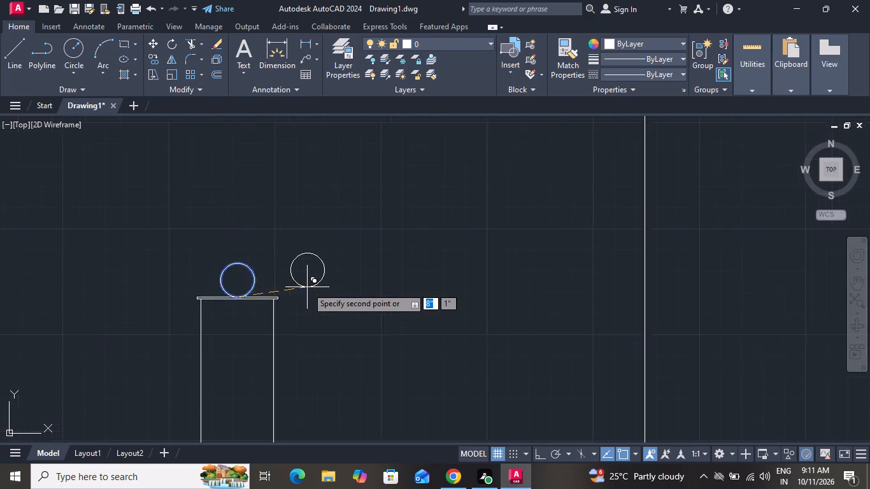
{"action": "scroll", "coordinate": [307, 287], "scroll_direction": "down", "scroll_amount": 3}
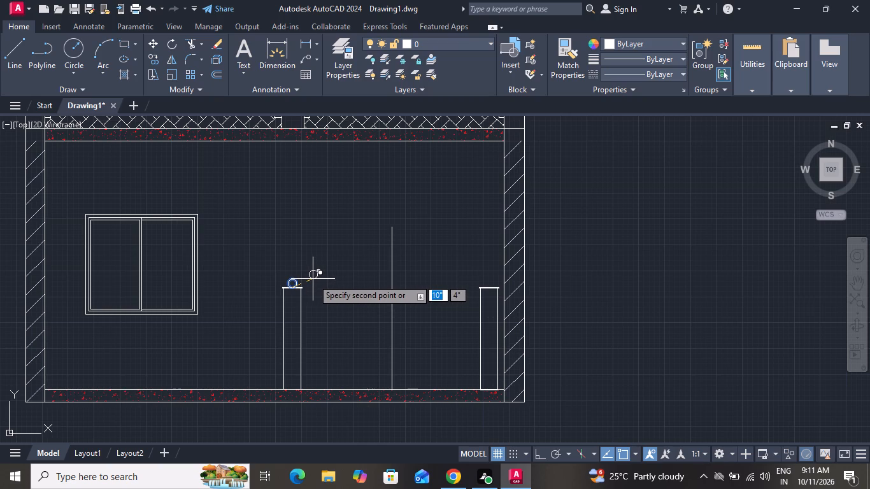
{"action": "scroll", "coordinate": [316, 278], "scroll_direction": "down", "scroll_amount": 2}
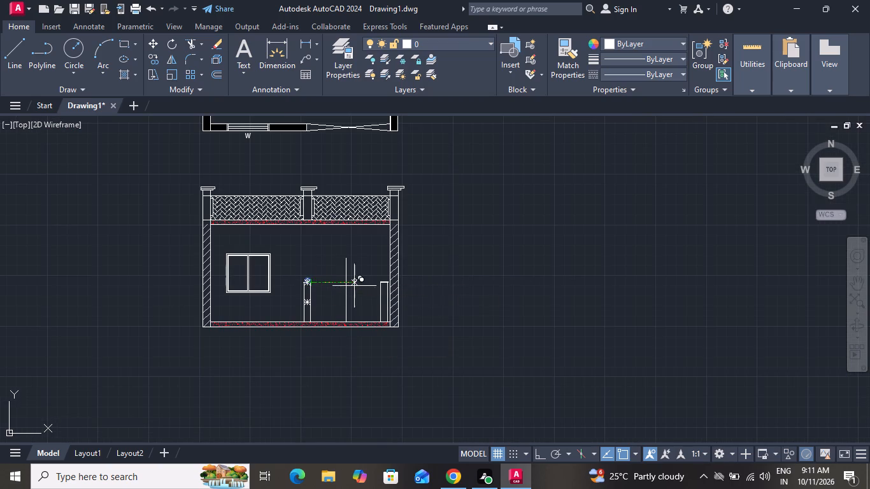
{"action": "scroll", "coordinate": [366, 285], "scroll_direction": "up", "scroll_amount": 4}
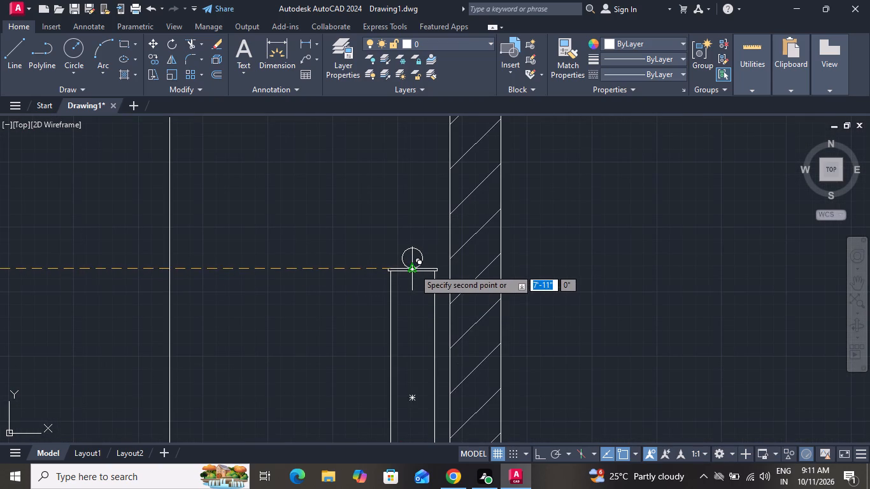
{"action": "left_click", "coordinate": [415, 267]}
{"action": "right_click", "coordinate": [345, 264]}
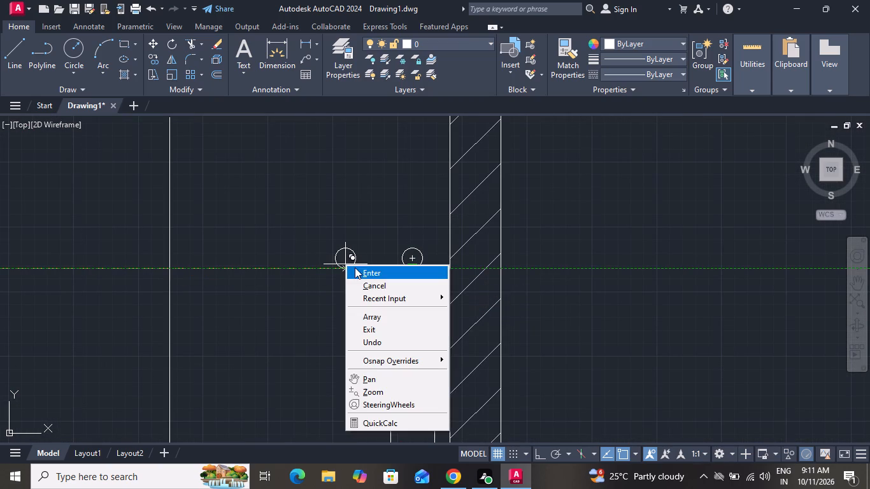
{"action": "left_click", "coordinate": [366, 285]}
Draw a small three-sided line bracket about 2" by 1" projecting from the left gate post's inner edge, below the cap.
{"action": "scroll", "coordinate": [330, 286], "scroll_direction": "down", "scroll_amount": 2}
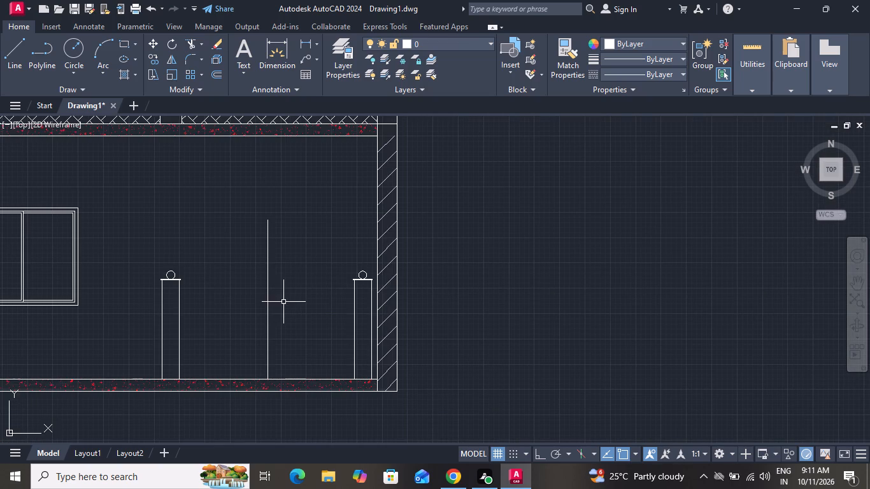
{"action": "left_click", "coordinate": [24, 46]}
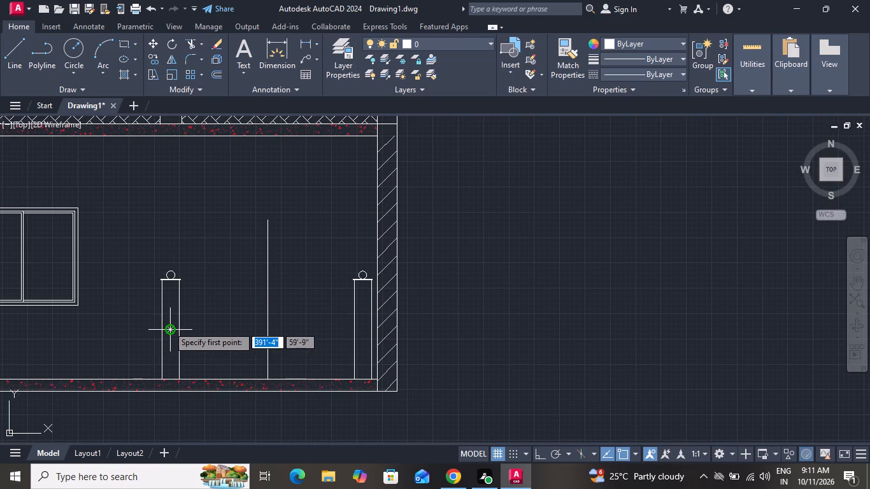
{"action": "scroll", "coordinate": [168, 326], "scroll_direction": "up", "scroll_amount": 2}
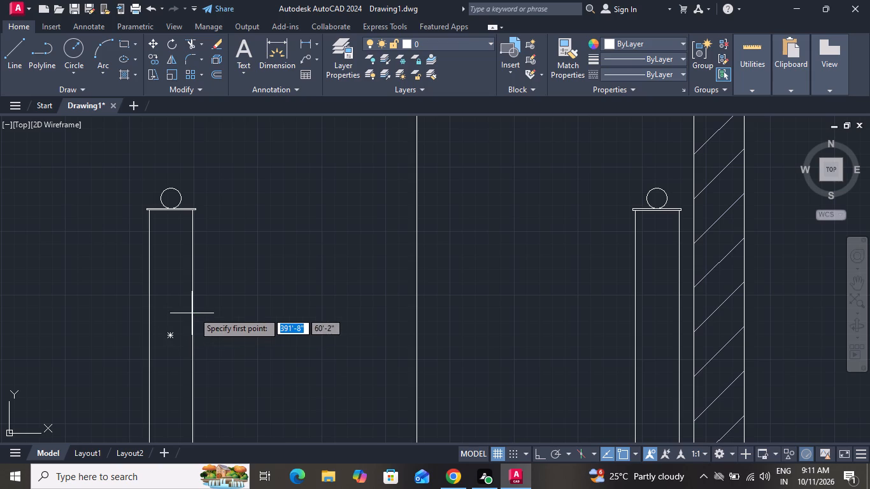
{"action": "scroll", "coordinate": [211, 302], "scroll_direction": "down", "scroll_amount": 1}
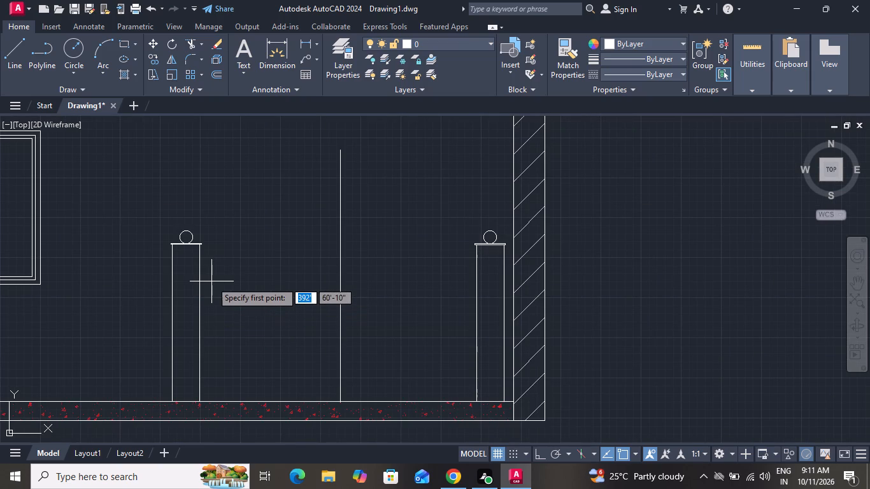
{"action": "scroll", "coordinate": [211, 281], "scroll_direction": "up", "scroll_amount": 1}
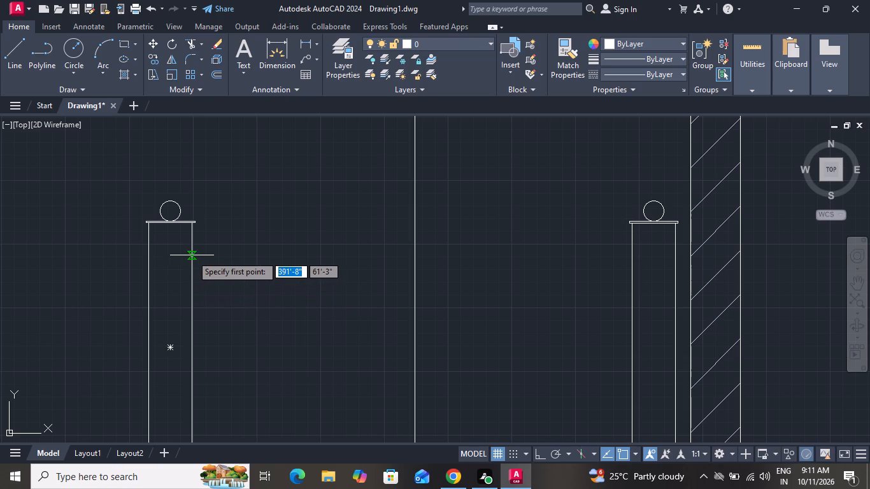
{"action": "scroll", "coordinate": [196, 281], "scroll_direction": "up", "scroll_amount": 1}
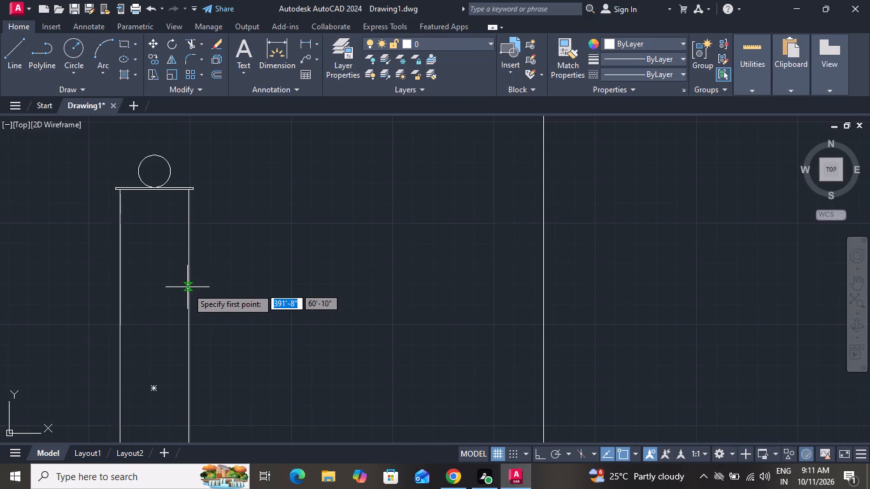
{"action": "left_click", "coordinate": [189, 285]}
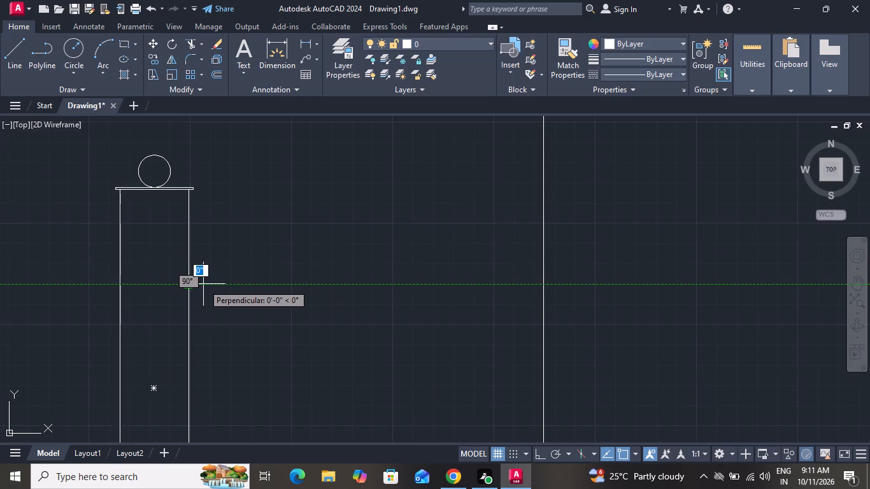
{"action": "left_click", "coordinate": [203, 283]}
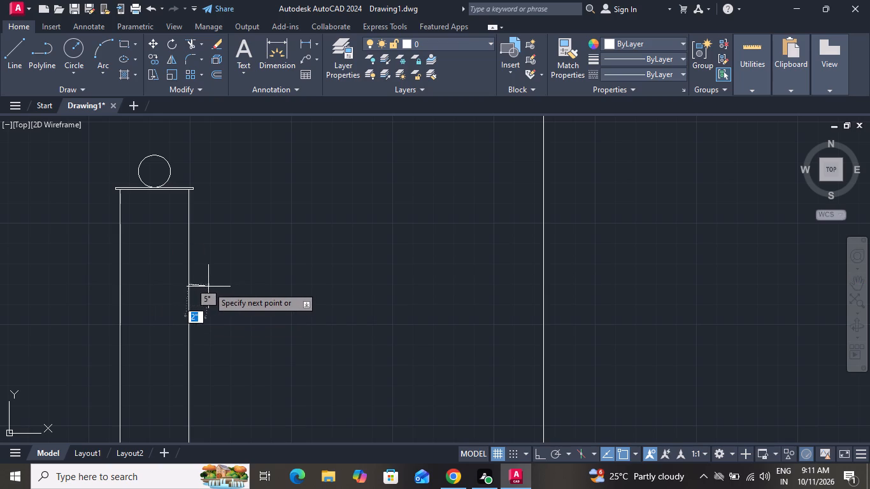
{"action": "left_click", "coordinate": [208, 284]}
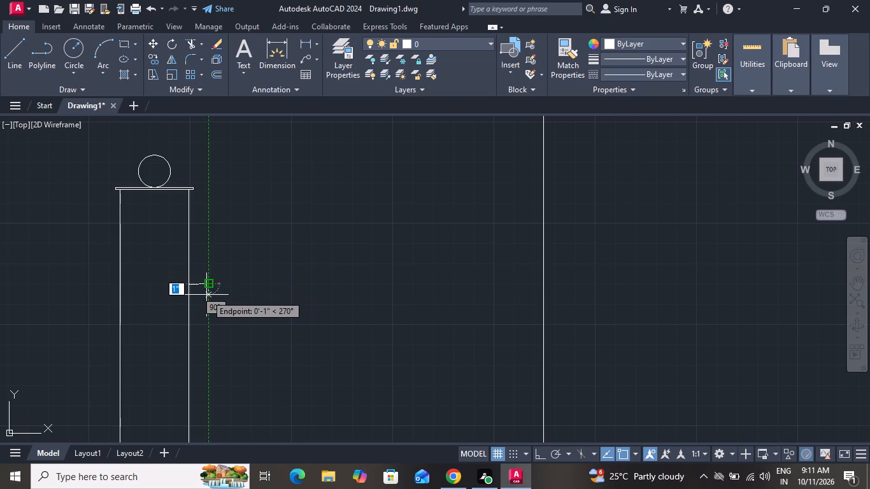
{"action": "left_click", "coordinate": [207, 295]}
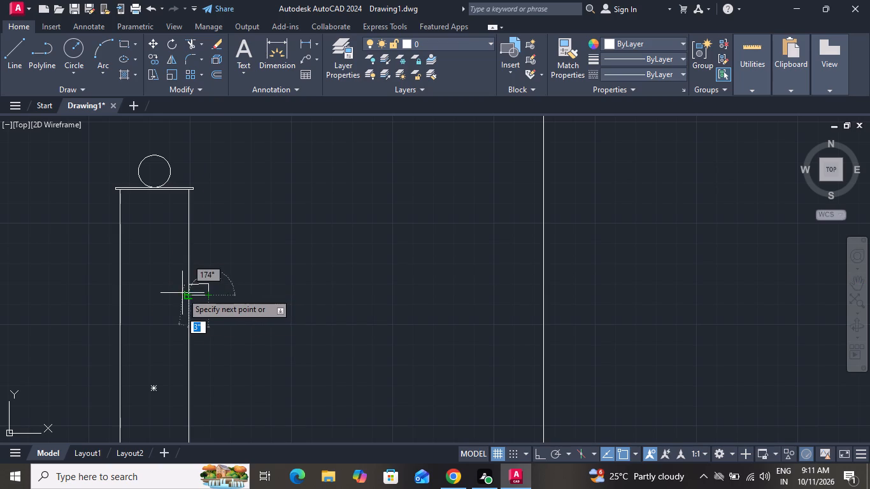
{"action": "left_click", "coordinate": [190, 294]}
{"action": "right_click", "coordinate": [191, 294]}
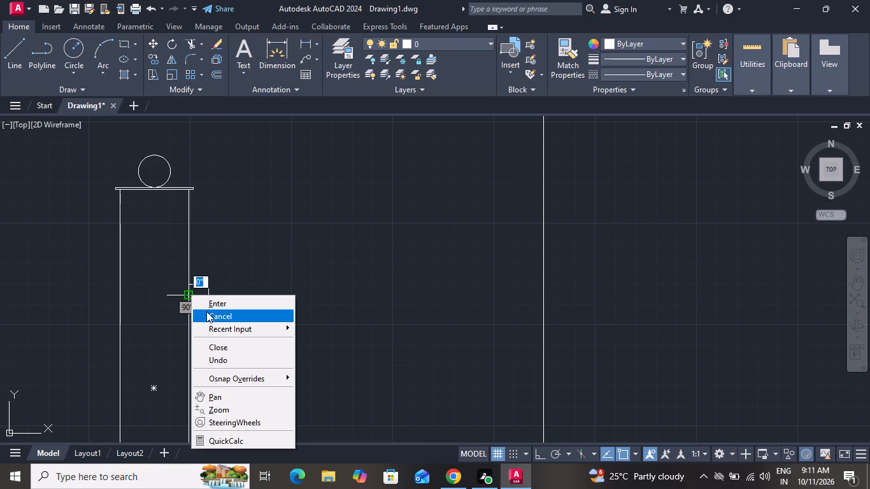
{"action": "left_click", "coordinate": [206, 315]}
Replace the bracket's slightly slanted top edge with a level line about 2" long back to the left post's edge.
{"action": "scroll", "coordinate": [228, 285], "scroll_direction": "down", "scroll_amount": 2}
{"action": "scroll", "coordinate": [243, 295], "scroll_direction": "up", "scroll_amount": 2}
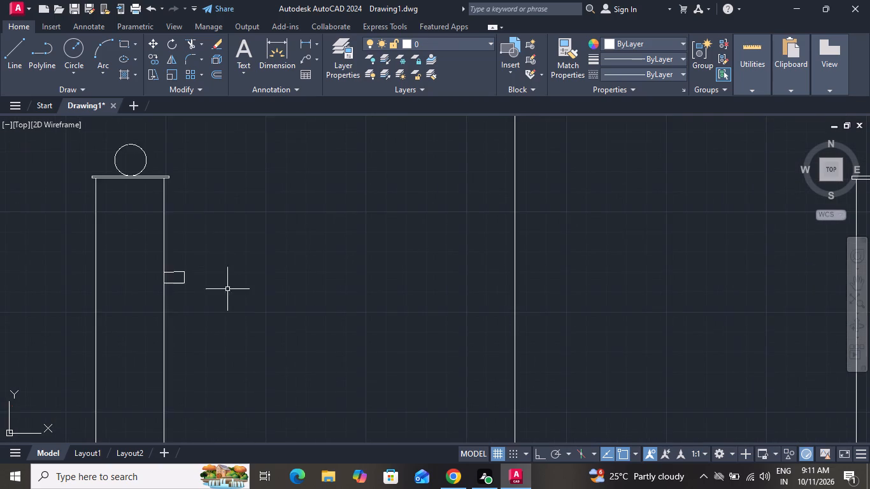
{"action": "scroll", "coordinate": [171, 275], "scroll_direction": "down", "scroll_amount": 1}
{"action": "scroll", "coordinate": [170, 274], "scroll_direction": "up", "scroll_amount": 2}
{"action": "left_click", "coordinate": [175, 270]}
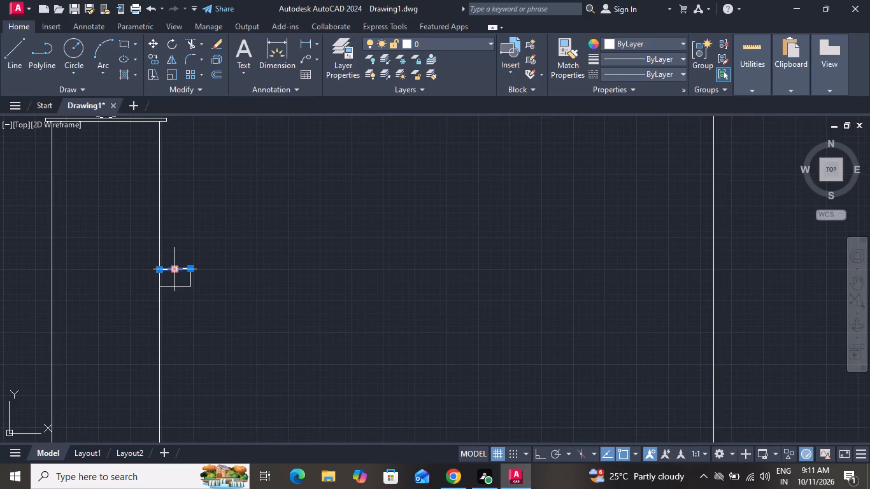
{"action": "key", "text": "Delete"}
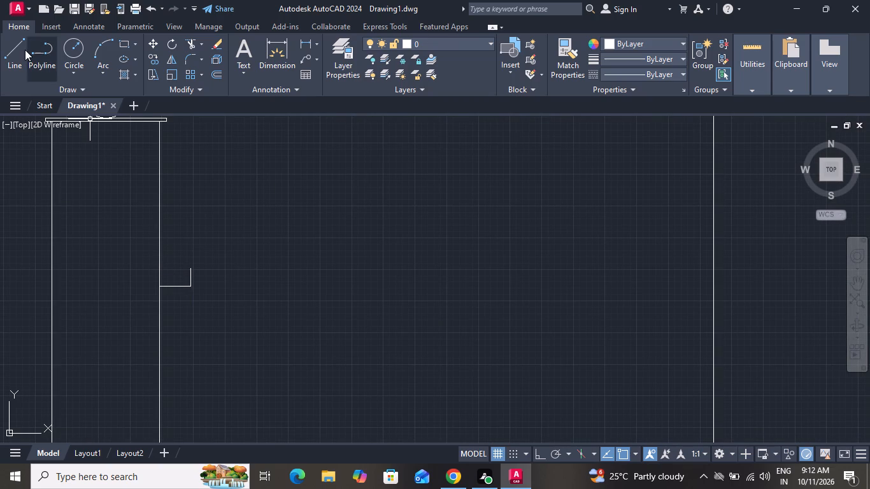
{"action": "left_click", "coordinate": [20, 46]}
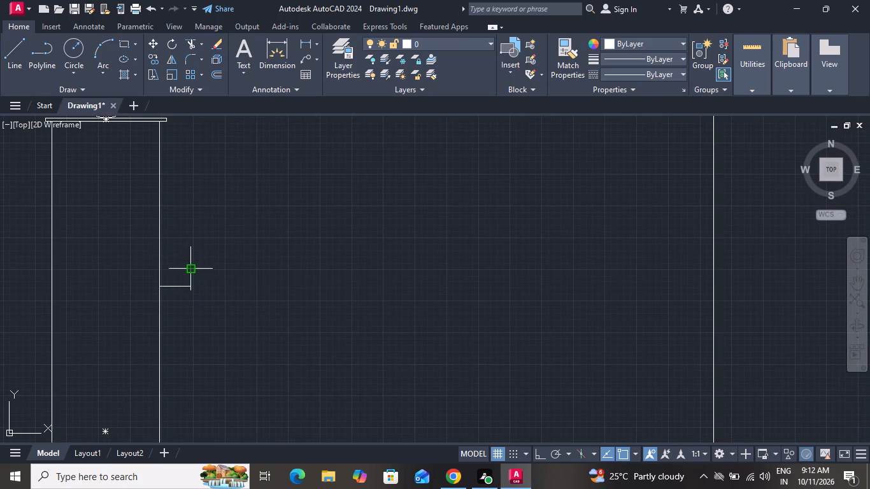
{"action": "left_click", "coordinate": [190, 269]}
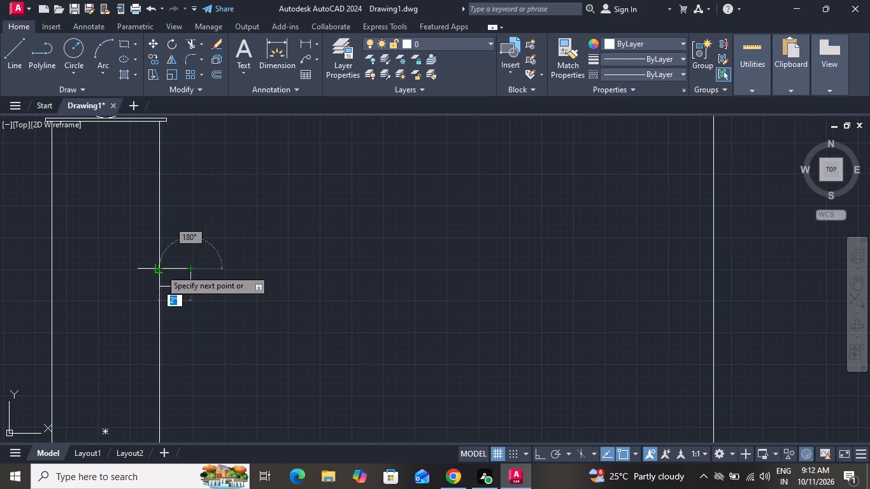
{"action": "left_click", "coordinate": [160, 269]}
{"action": "right_click", "coordinate": [160, 269]}
{"action": "left_click", "coordinate": [183, 289]}
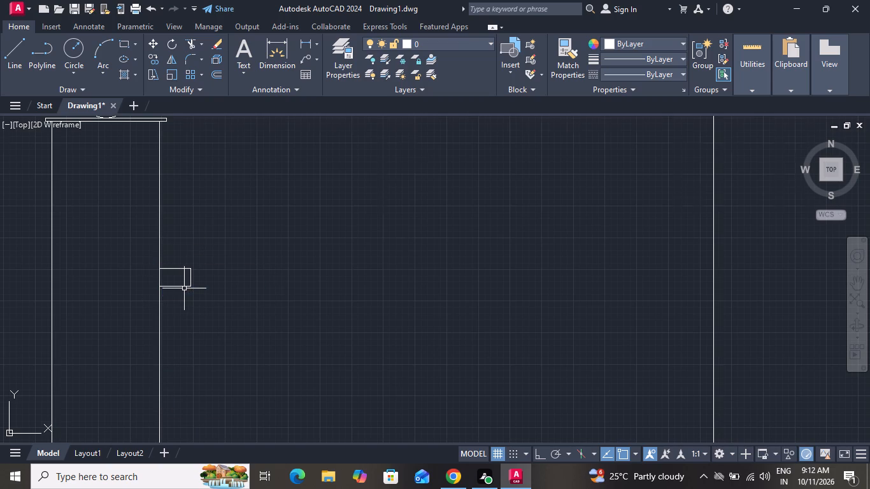
Copy the small bracket straight down the left post's inner edge by about 2'-3".
{"action": "scroll", "coordinate": [185, 288], "scroll_direction": "down", "scroll_amount": 1}
{"action": "left_click", "coordinate": [199, 267]}
{"action": "left_click", "coordinate": [177, 293]}
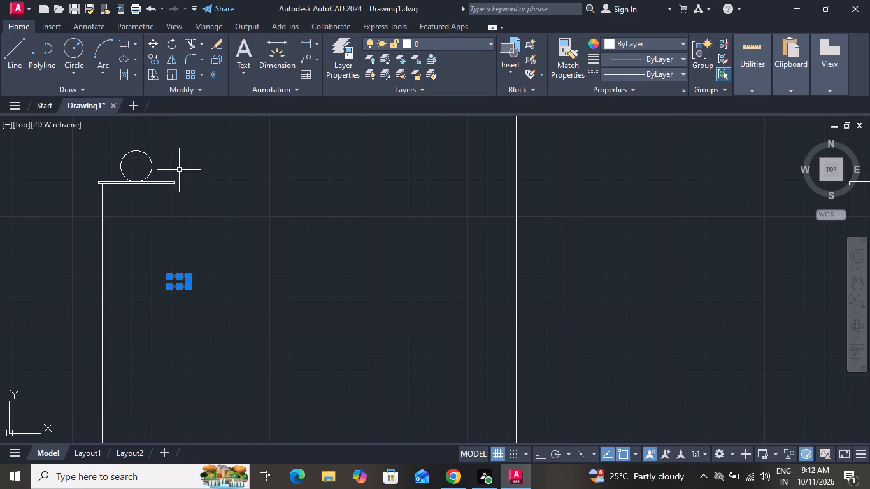
{"action": "left_click", "coordinate": [153, 58]}
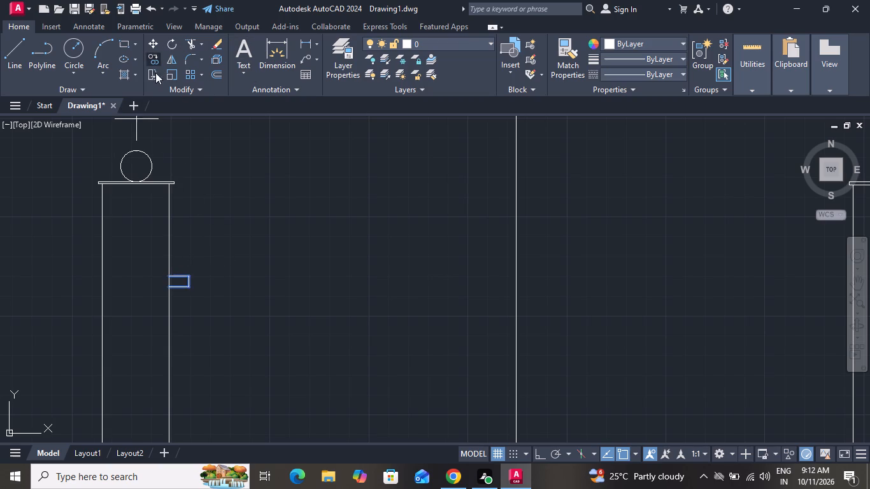
{"action": "scroll", "coordinate": [175, 302], "scroll_direction": "down", "scroll_amount": 3}
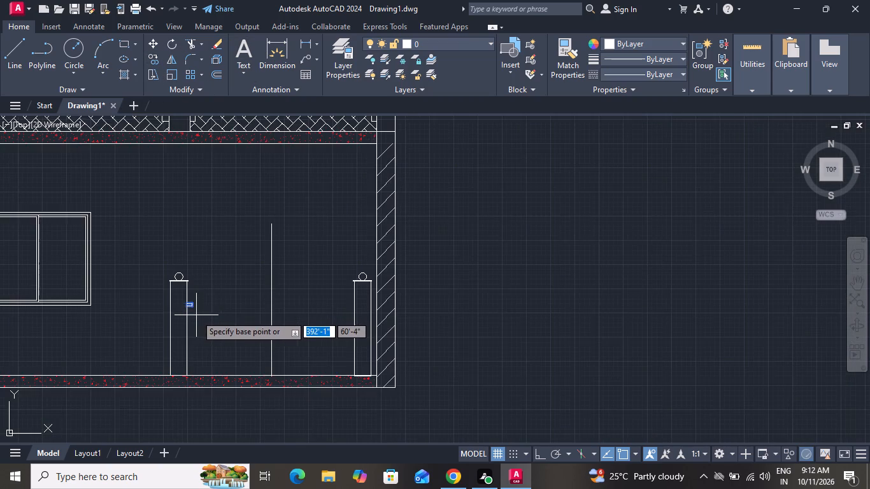
{"action": "scroll", "coordinate": [179, 318], "scroll_direction": "up", "scroll_amount": 3}
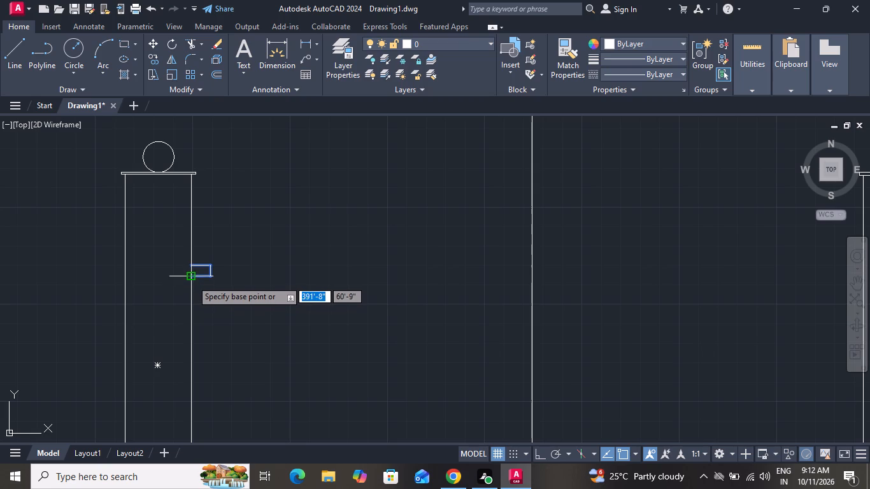
{"action": "left_click", "coordinate": [192, 279]}
{"action": "scroll", "coordinate": [203, 344], "scroll_direction": "down", "scroll_amount": 2}
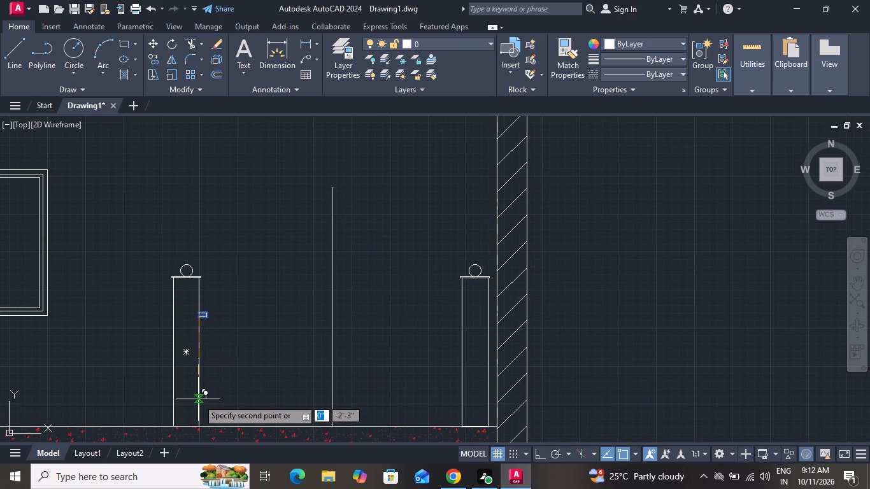
{"action": "scroll", "coordinate": [201, 399], "scroll_direction": "up", "scroll_amount": 3}
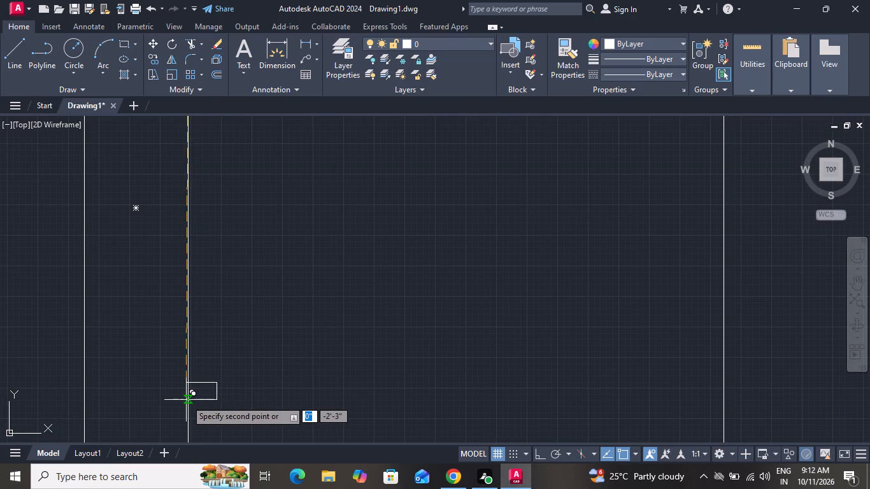
{"action": "left_click", "coordinate": [189, 397]}
Turn on Ortho and place another bracket copy about 6'-11" across, at the same height against the right post's inner edge.
{"action": "scroll", "coordinate": [227, 385], "scroll_direction": "down", "scroll_amount": 1}
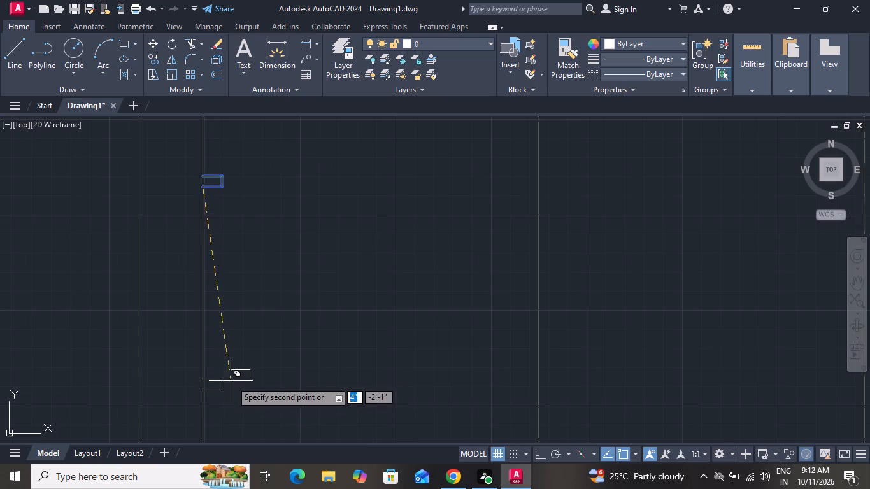
{"action": "scroll", "coordinate": [240, 373], "scroll_direction": "down", "scroll_amount": 2}
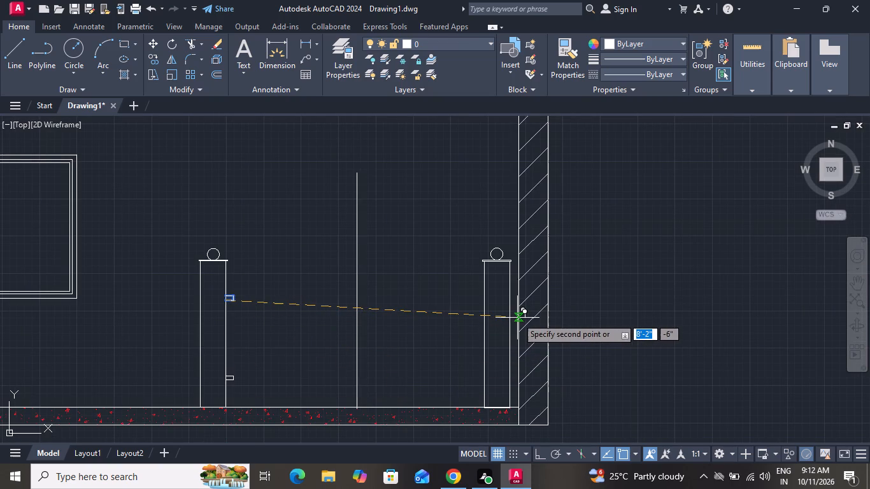
{"action": "scroll", "coordinate": [476, 302], "scroll_direction": "up", "scroll_amount": 2}
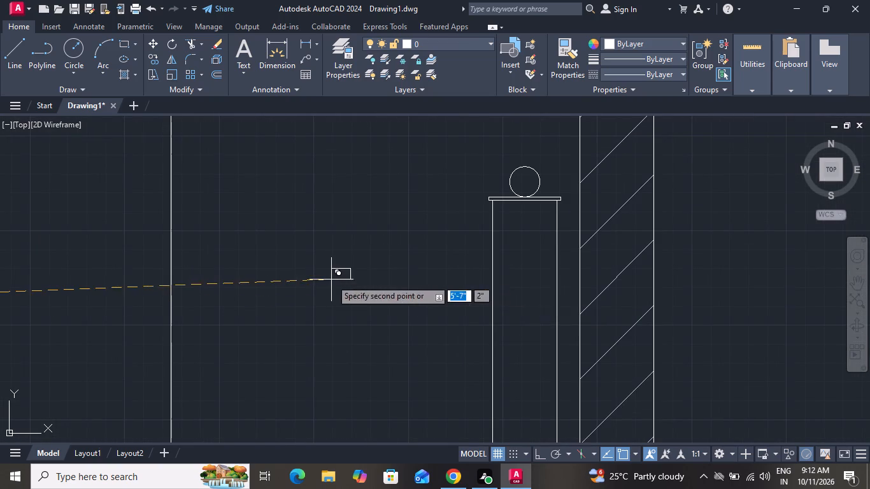
{"action": "scroll", "coordinate": [474, 319], "scroll_direction": "down", "scroll_amount": 1}
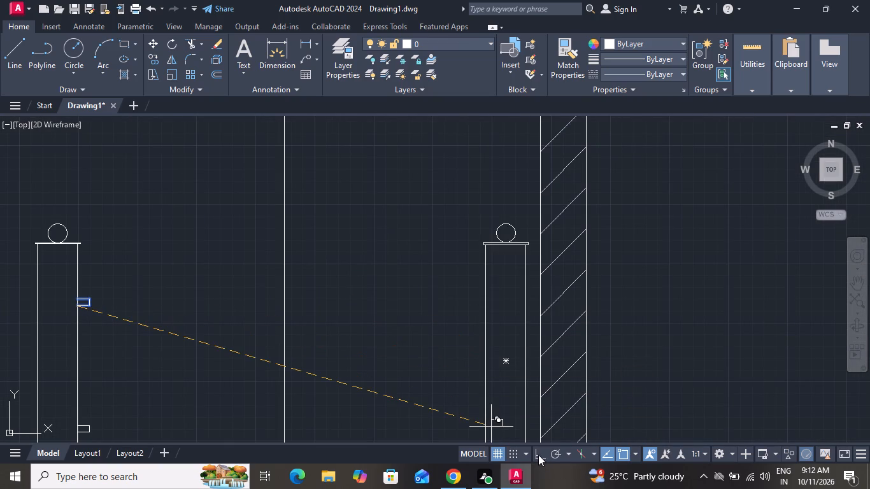
{"action": "left_click", "coordinate": [538, 455]}
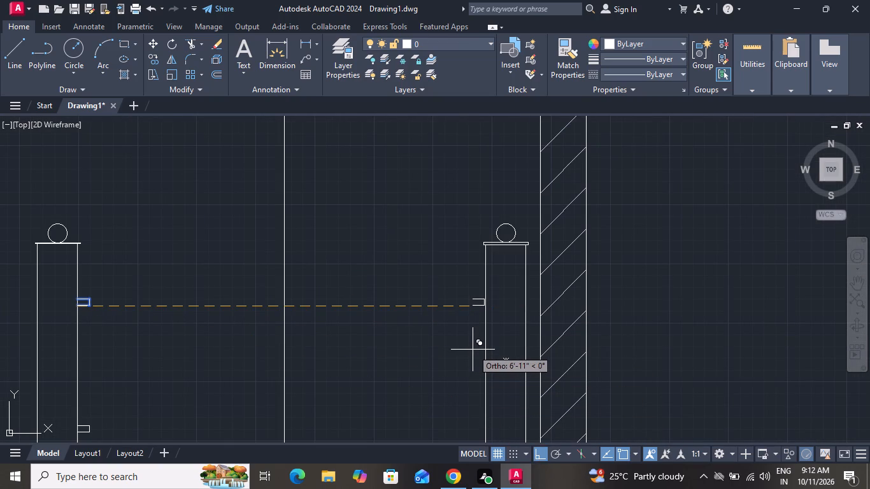
{"action": "left_click", "coordinate": [473, 350]}
{"action": "scroll", "coordinate": [475, 374], "scroll_direction": "down", "scroll_amount": 2}
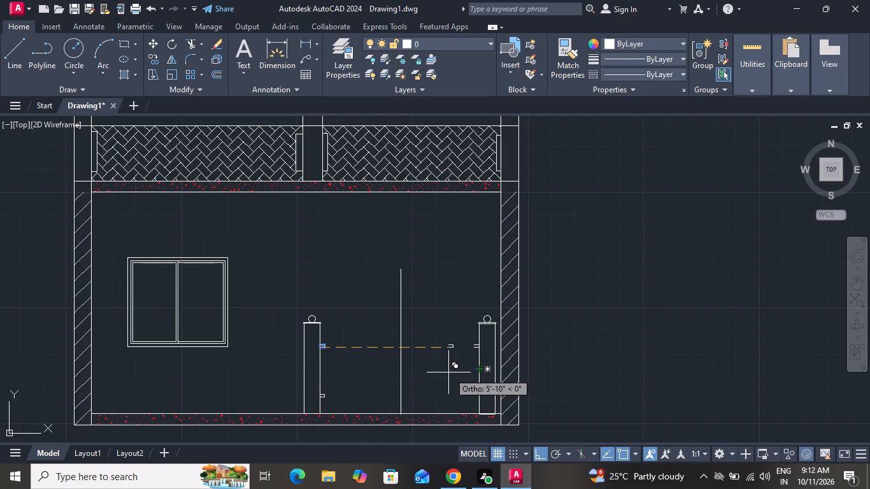
Turn off Ortho and place a bracket copy on the right post's inner edge, level with the left post's lower bracket.
{"action": "left_click", "coordinate": [537, 455]}
{"action": "scroll", "coordinate": [326, 403], "scroll_direction": "up", "scroll_amount": 2}
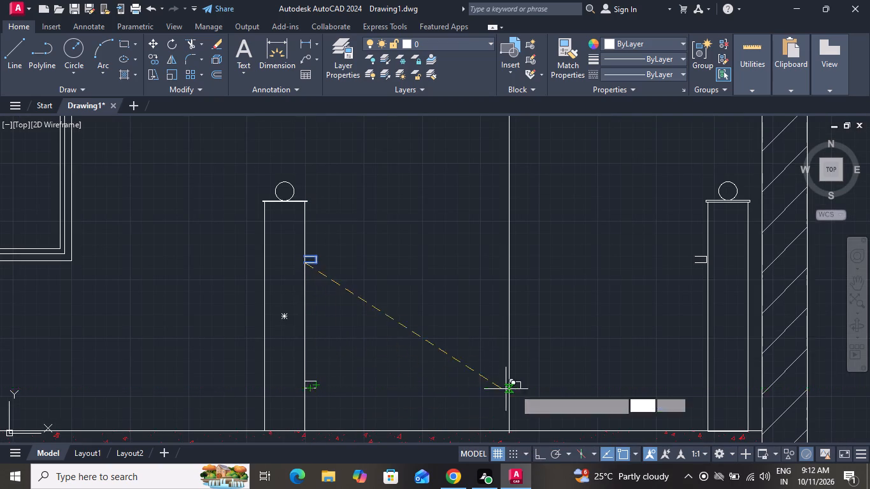
{"action": "left_click", "coordinate": [697, 393]}
{"action": "right_click", "coordinate": [629, 379]}
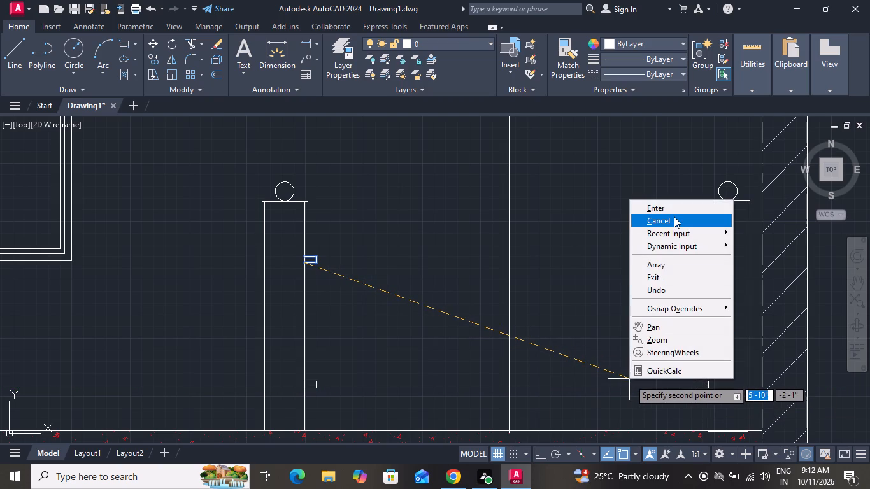
{"action": "left_click", "coordinate": [674, 216]}
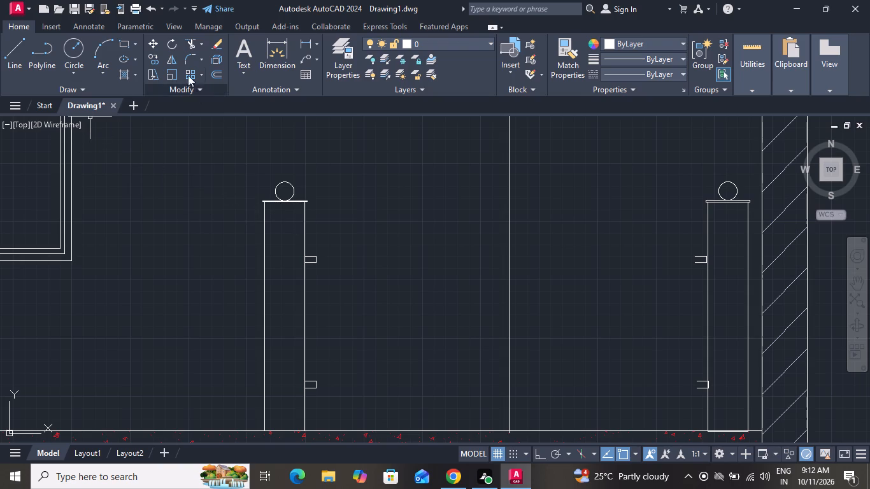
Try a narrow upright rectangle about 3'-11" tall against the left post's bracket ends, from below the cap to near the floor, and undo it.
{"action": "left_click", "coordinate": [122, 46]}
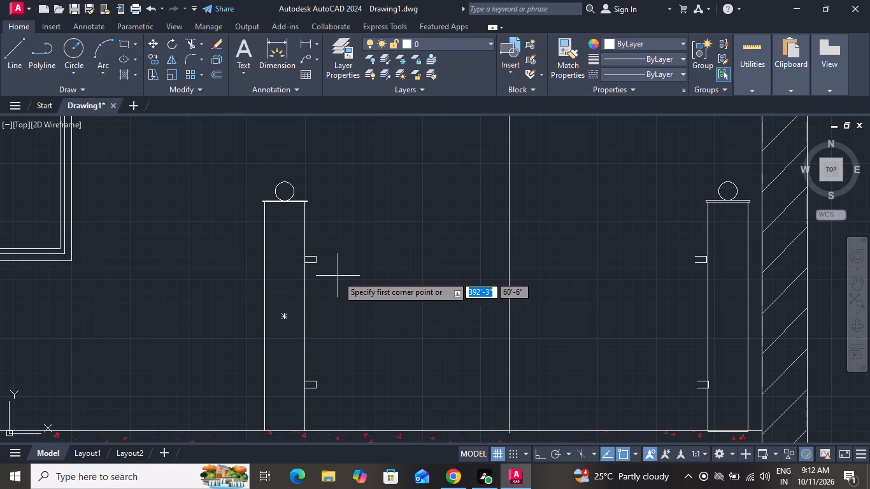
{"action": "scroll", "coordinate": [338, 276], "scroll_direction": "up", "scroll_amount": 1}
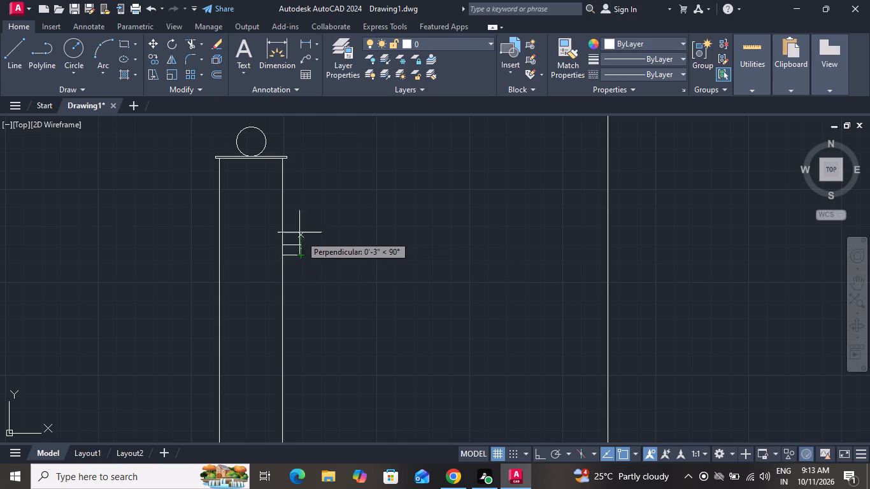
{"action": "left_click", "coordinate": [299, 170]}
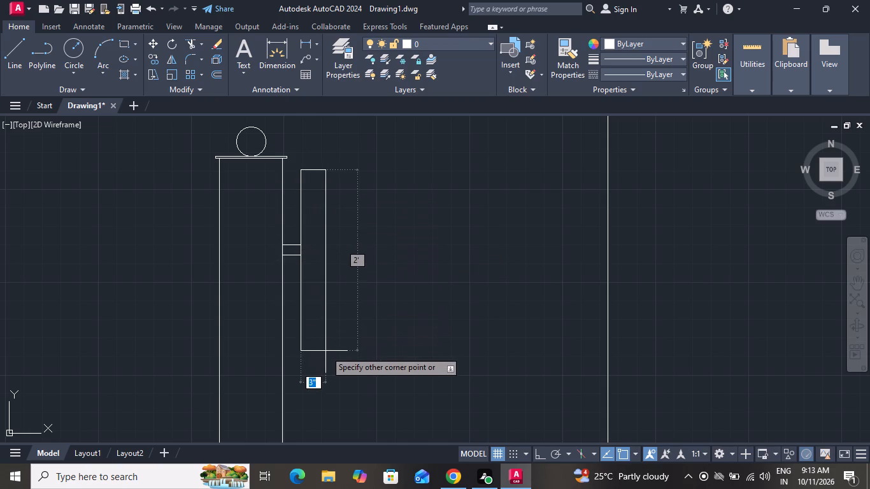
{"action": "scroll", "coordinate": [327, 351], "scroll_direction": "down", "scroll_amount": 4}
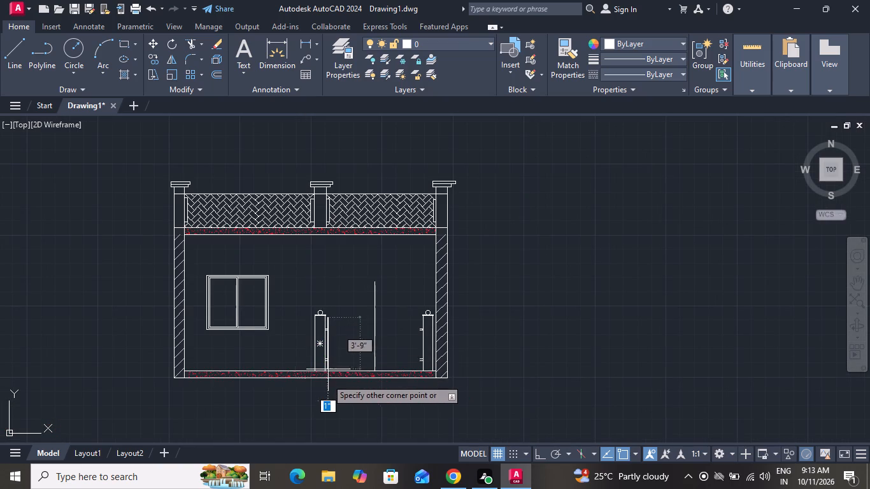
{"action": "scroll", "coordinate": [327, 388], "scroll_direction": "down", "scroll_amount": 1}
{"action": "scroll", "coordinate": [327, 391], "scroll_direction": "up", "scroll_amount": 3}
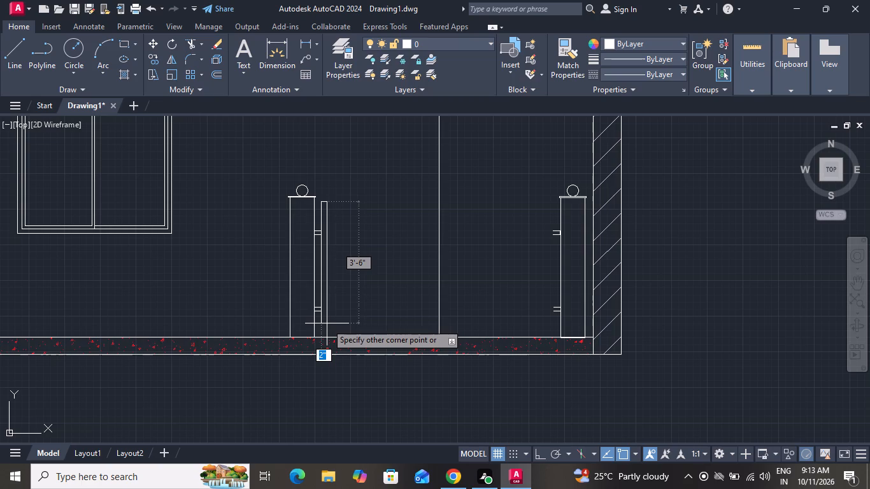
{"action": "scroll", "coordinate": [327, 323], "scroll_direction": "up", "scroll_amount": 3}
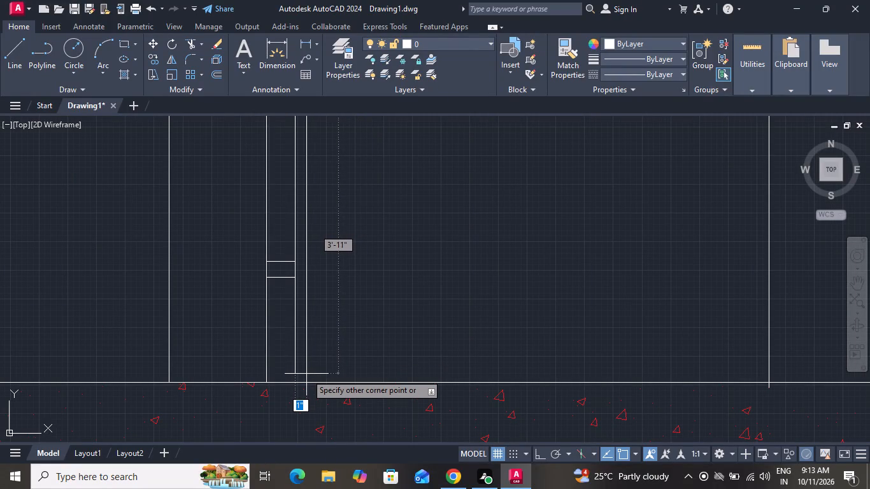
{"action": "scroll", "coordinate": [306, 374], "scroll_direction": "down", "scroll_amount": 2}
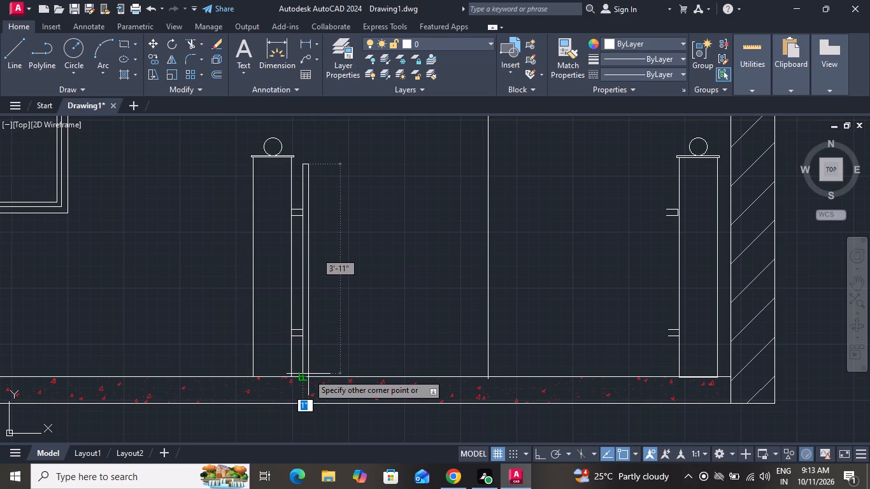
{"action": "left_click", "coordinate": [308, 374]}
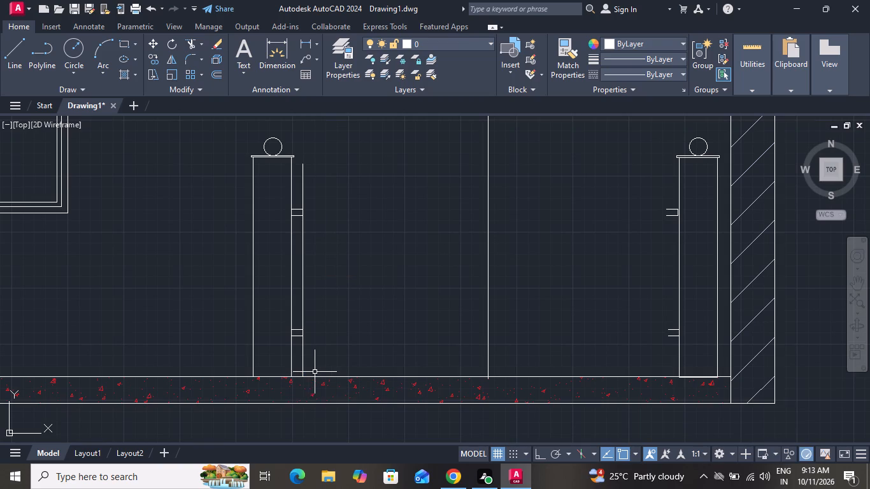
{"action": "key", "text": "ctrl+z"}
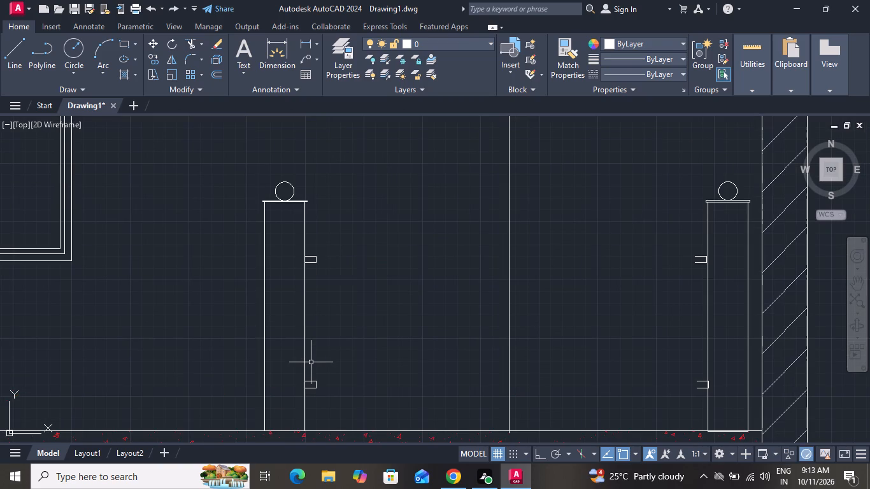
Draw a rectangular gate upright about 2" by 3'-9" against the left post's bracket ends, stopping just above the floor slab.
{"action": "left_click", "coordinate": [127, 43]}
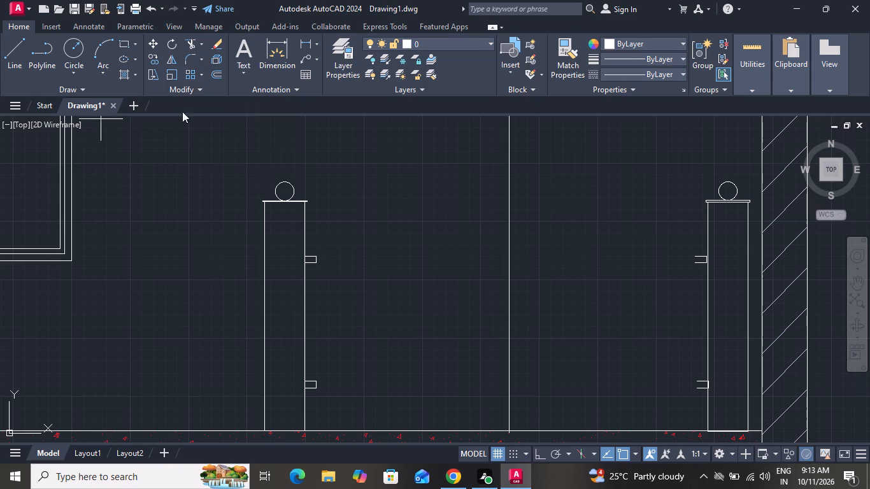
{"action": "scroll", "coordinate": [324, 244], "scroll_direction": "up", "scroll_amount": 1}
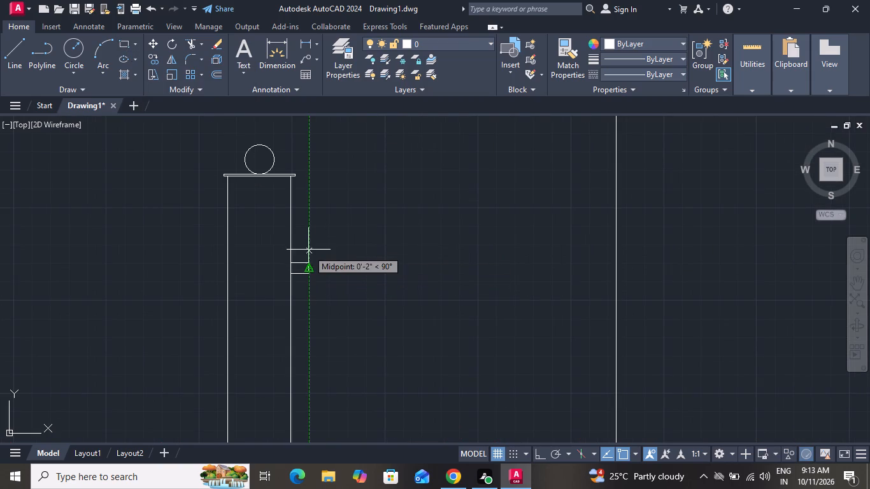
{"action": "left_click", "coordinate": [310, 193]}
{"action": "scroll", "coordinate": [344, 338], "scroll_direction": "up", "scroll_amount": 1}
{"action": "scroll", "coordinate": [344, 338], "scroll_direction": "down", "scroll_amount": 3}
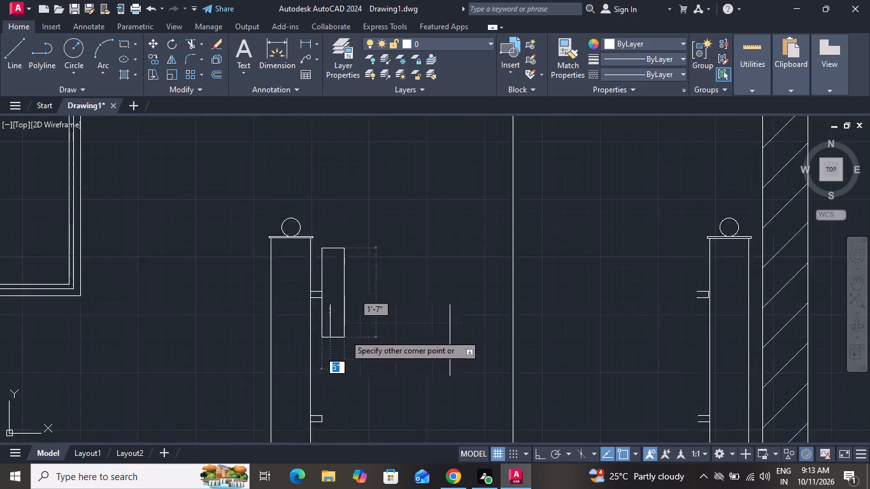
{"action": "scroll", "coordinate": [346, 331], "scroll_direction": "down", "scroll_amount": 1}
{"action": "scroll", "coordinate": [350, 377], "scroll_direction": "up", "scroll_amount": 3}
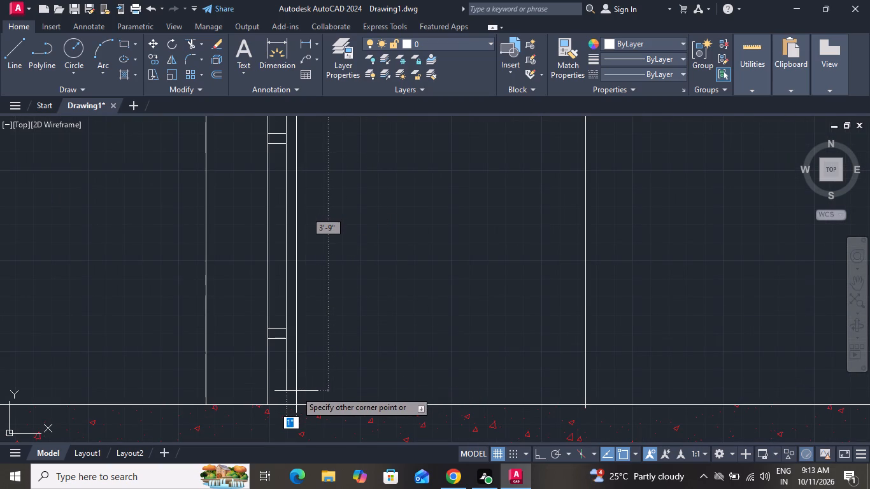
{"action": "scroll", "coordinate": [296, 393], "scroll_direction": "up", "scroll_amount": 2}
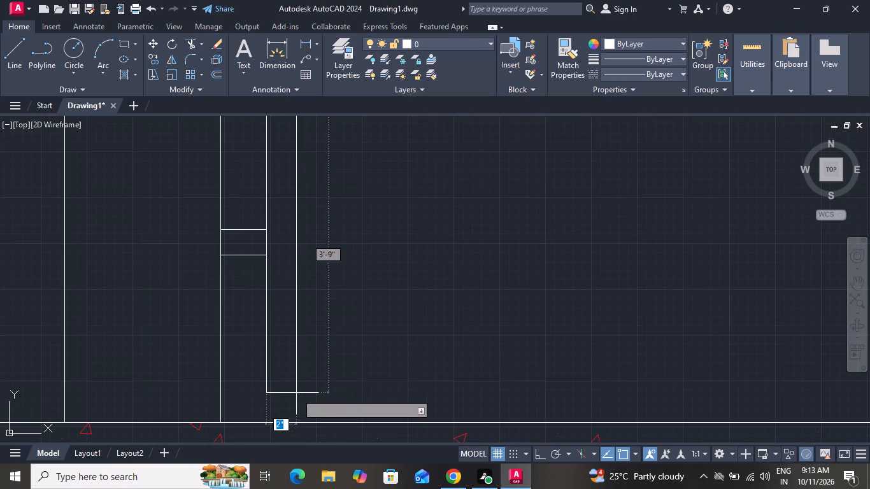
{"action": "scroll", "coordinate": [296, 393], "scroll_direction": "down", "scroll_amount": 3}
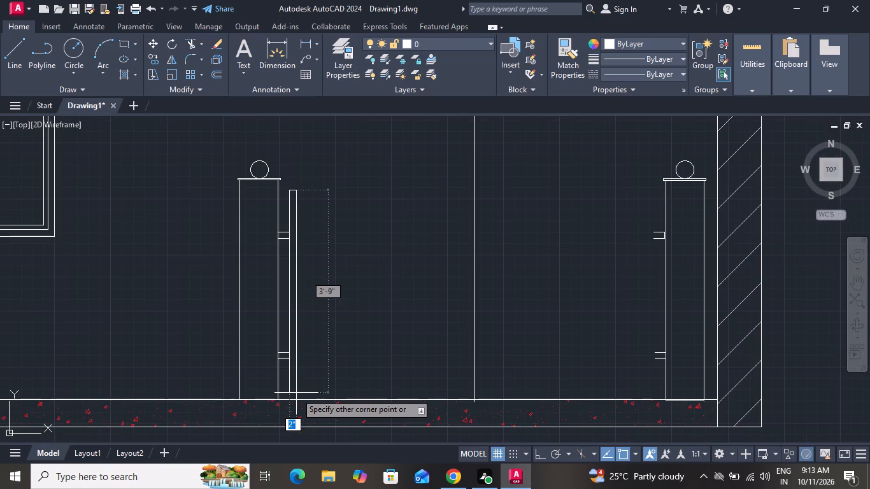
{"action": "left_click", "coordinate": [296, 393]}
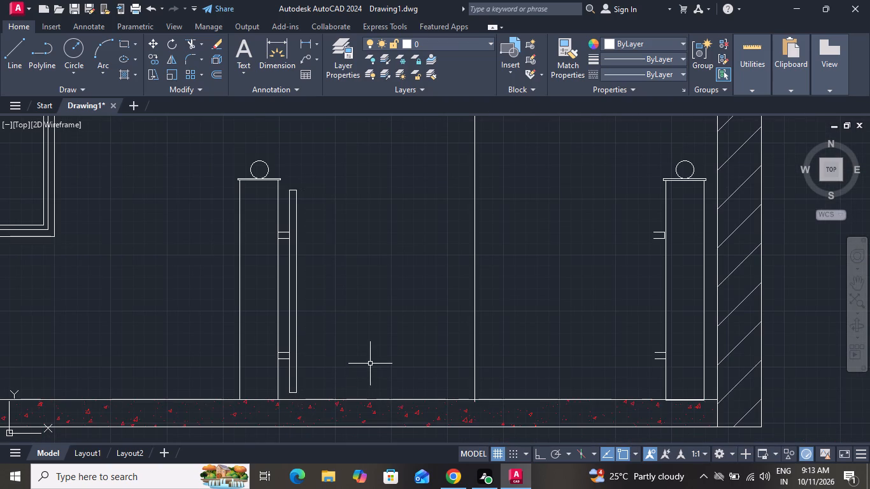
Copy the left gate upright horizontally about 6'-7" with Ortho on, placing it against the right post's brackets.
{"action": "scroll", "coordinate": [370, 362], "scroll_direction": "down", "scroll_amount": 1}
{"action": "scroll", "coordinate": [317, 276], "scroll_direction": "up", "scroll_amount": 2}
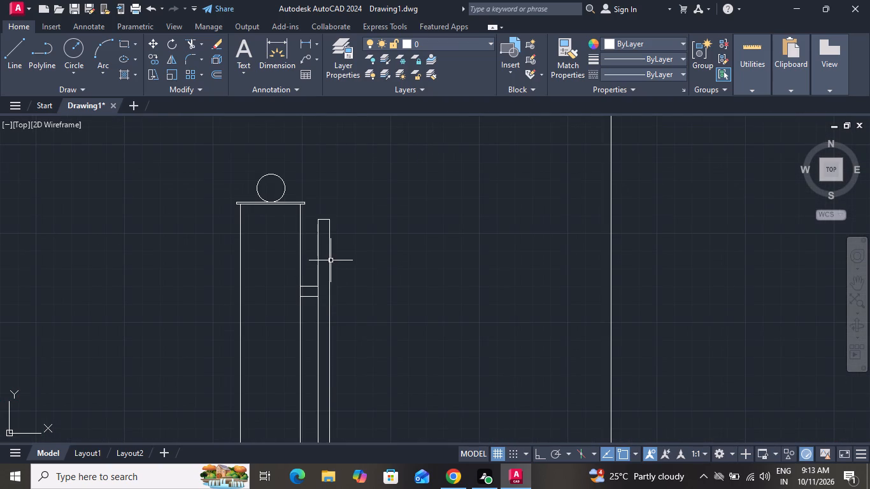
{"action": "left_click", "coordinate": [332, 260]}
{"action": "left_click", "coordinate": [330, 260]}
{"action": "left_click", "coordinate": [320, 264]}
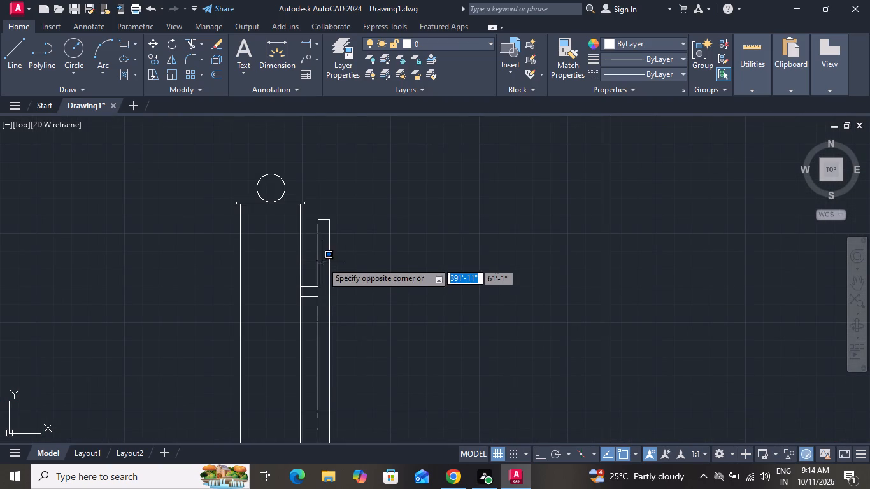
{"action": "left_click", "coordinate": [334, 254]}
{"action": "left_click_drag", "start_coordinate": [341, 239], "coordinate": [332, 248]}
{"action": "left_click", "coordinate": [318, 252]}
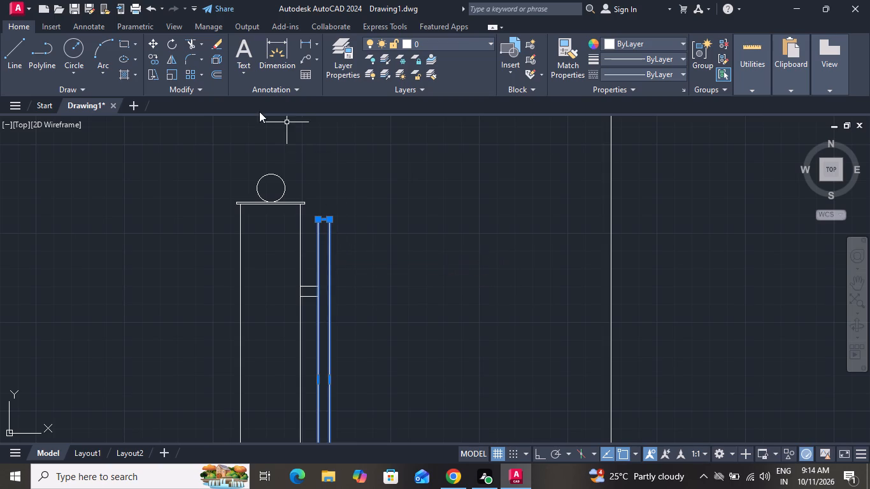
{"action": "left_click", "coordinate": [154, 58]}
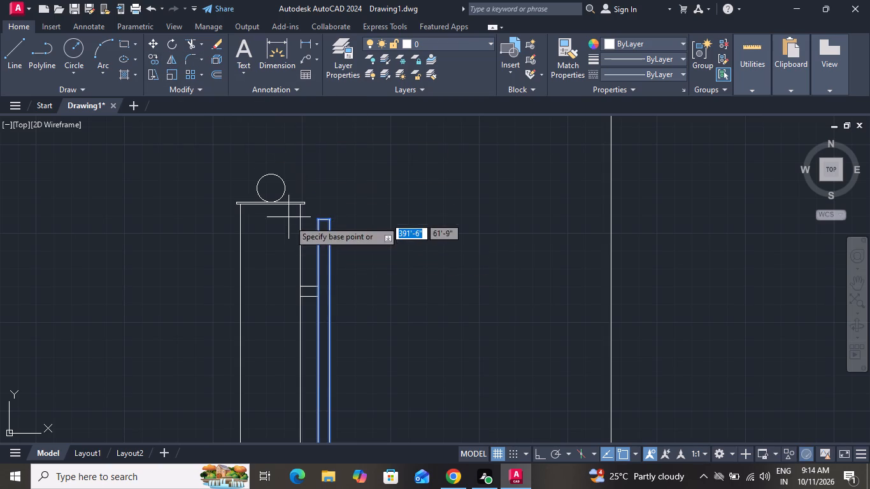
{"action": "scroll", "coordinate": [290, 228], "scroll_direction": "down", "scroll_amount": 1}
{"action": "left_click", "coordinate": [308, 222]}
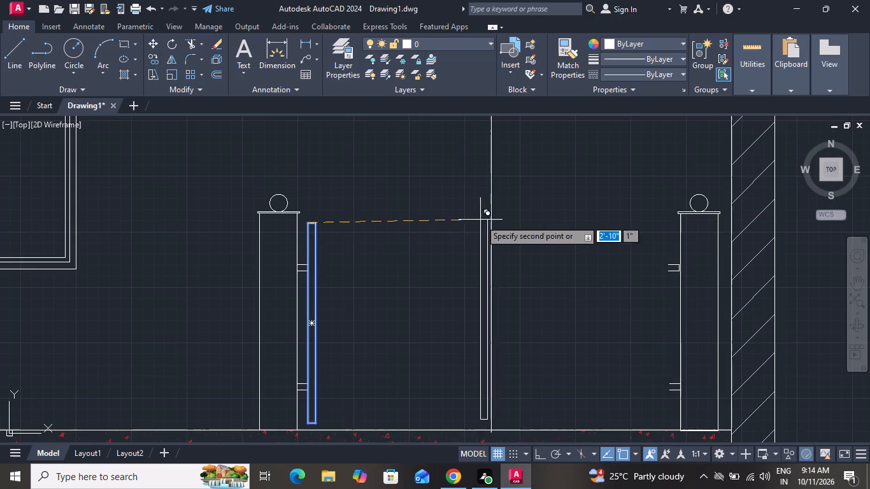
{"action": "left_click", "coordinate": [536, 449]}
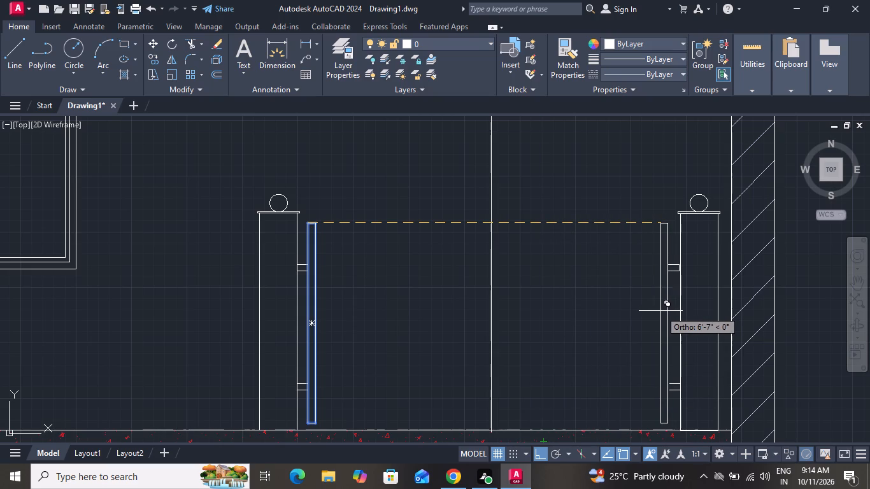
{"action": "left_click", "coordinate": [660, 311]}
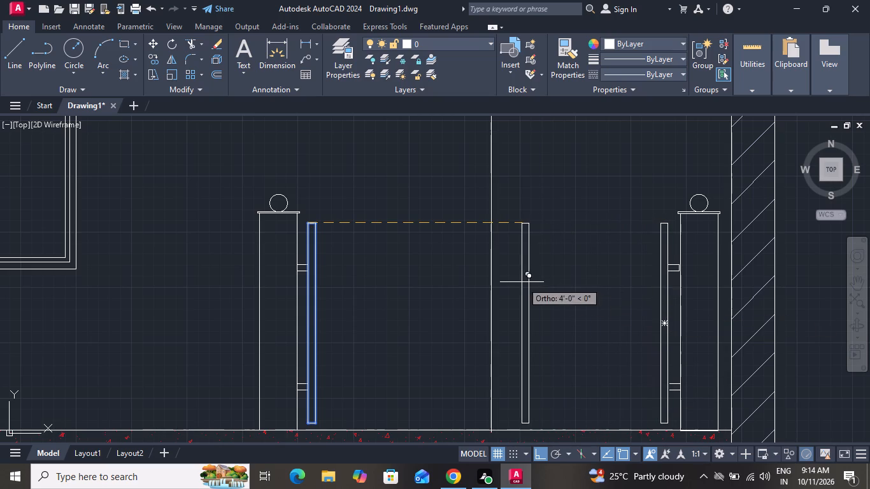
{"action": "right_click", "coordinate": [439, 274]}
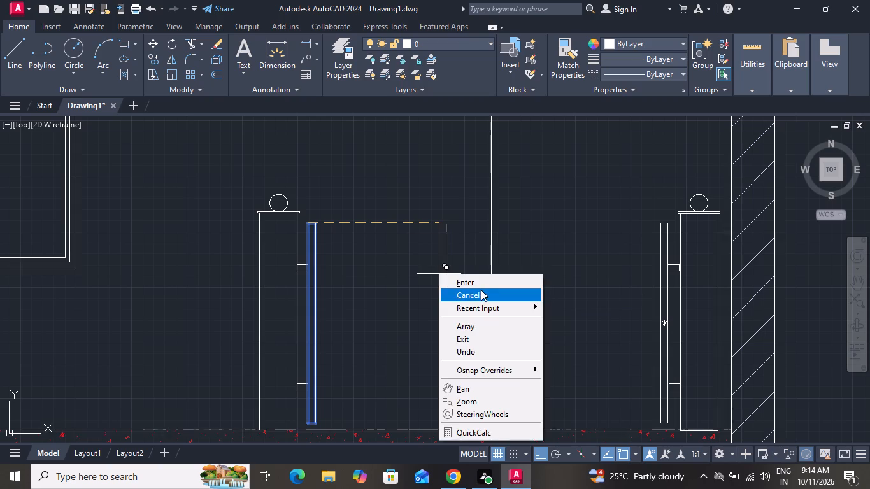
{"action": "left_click", "coordinate": [481, 290]}
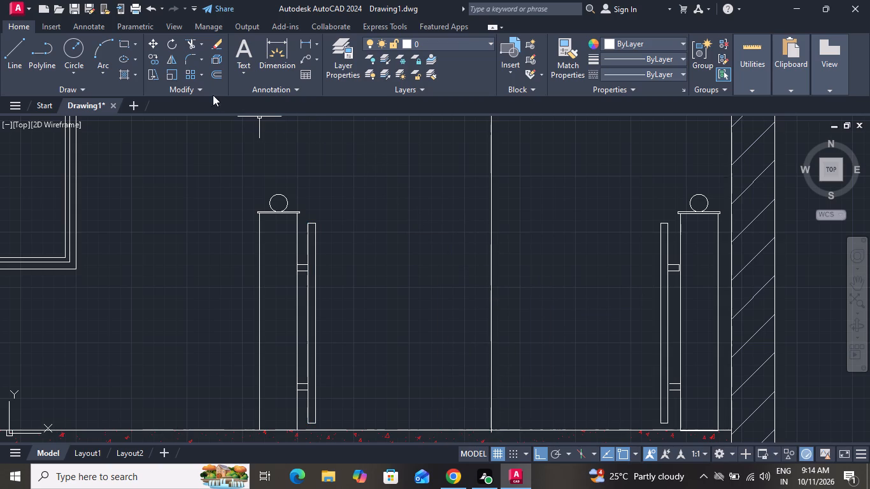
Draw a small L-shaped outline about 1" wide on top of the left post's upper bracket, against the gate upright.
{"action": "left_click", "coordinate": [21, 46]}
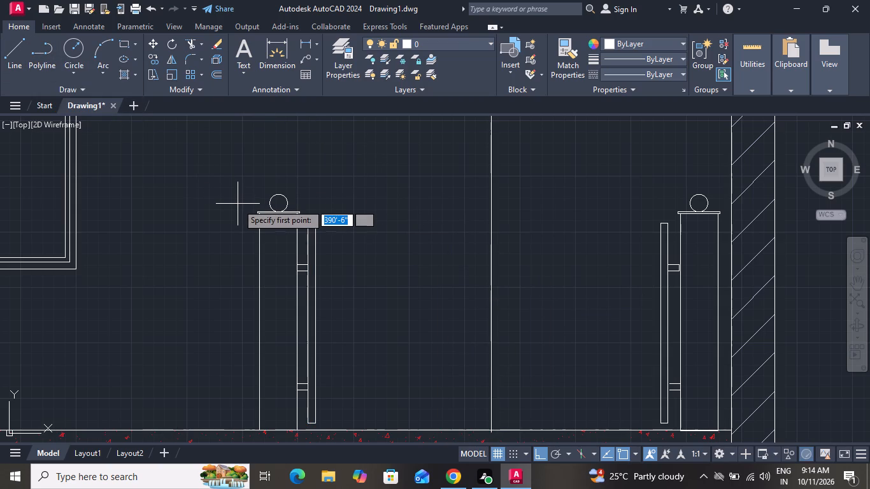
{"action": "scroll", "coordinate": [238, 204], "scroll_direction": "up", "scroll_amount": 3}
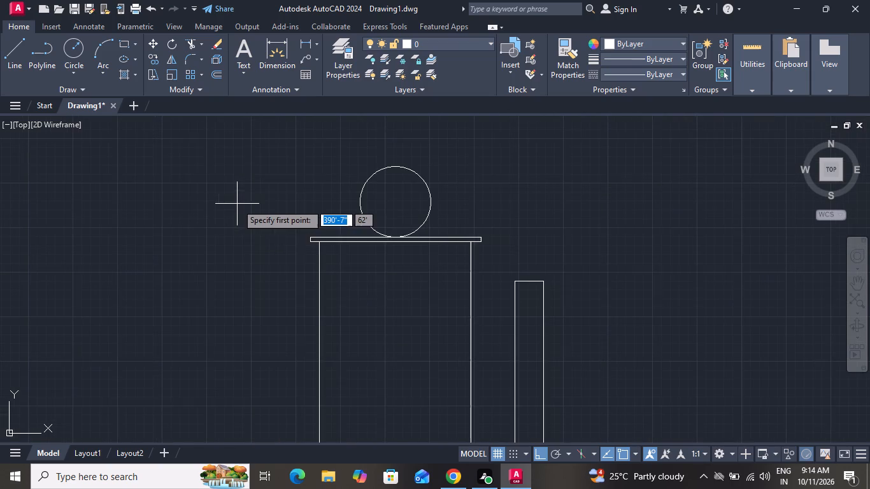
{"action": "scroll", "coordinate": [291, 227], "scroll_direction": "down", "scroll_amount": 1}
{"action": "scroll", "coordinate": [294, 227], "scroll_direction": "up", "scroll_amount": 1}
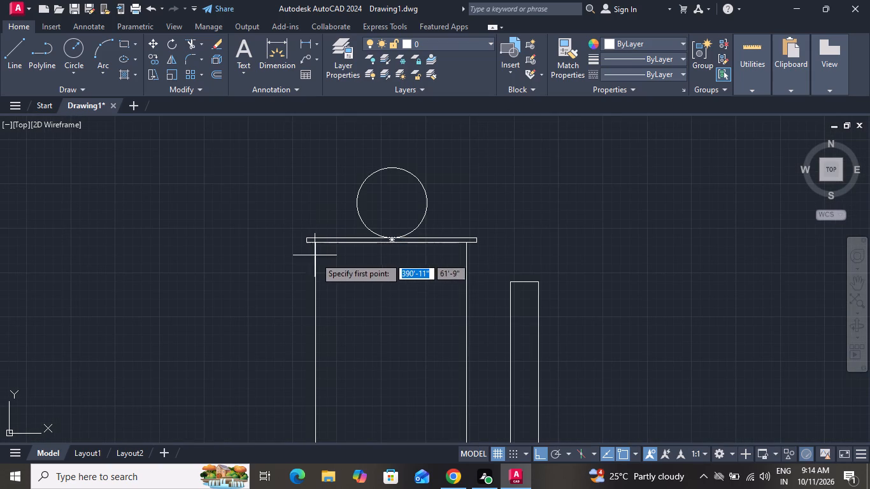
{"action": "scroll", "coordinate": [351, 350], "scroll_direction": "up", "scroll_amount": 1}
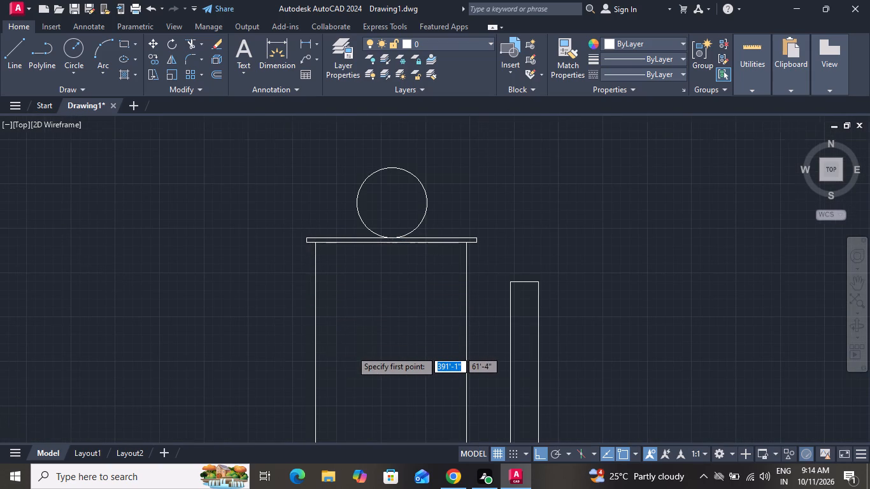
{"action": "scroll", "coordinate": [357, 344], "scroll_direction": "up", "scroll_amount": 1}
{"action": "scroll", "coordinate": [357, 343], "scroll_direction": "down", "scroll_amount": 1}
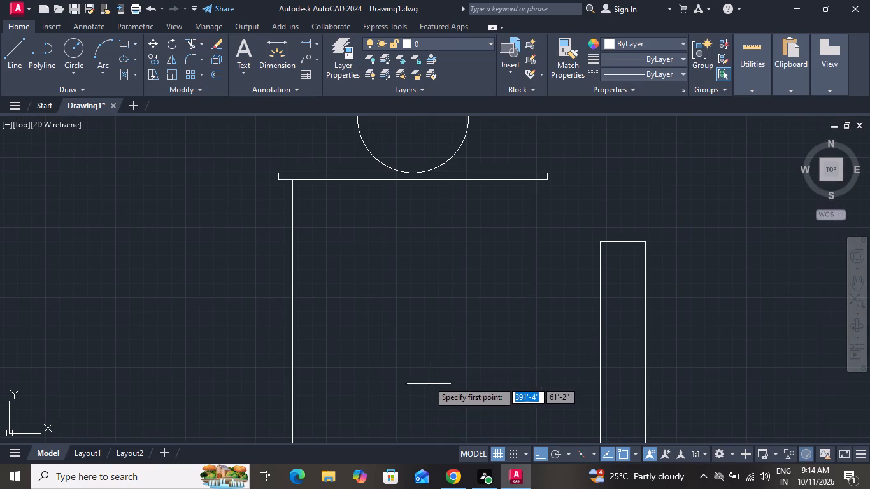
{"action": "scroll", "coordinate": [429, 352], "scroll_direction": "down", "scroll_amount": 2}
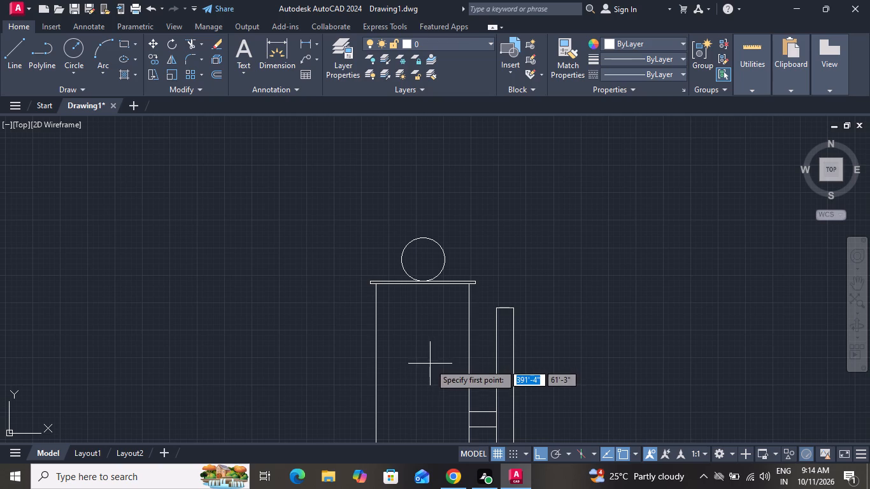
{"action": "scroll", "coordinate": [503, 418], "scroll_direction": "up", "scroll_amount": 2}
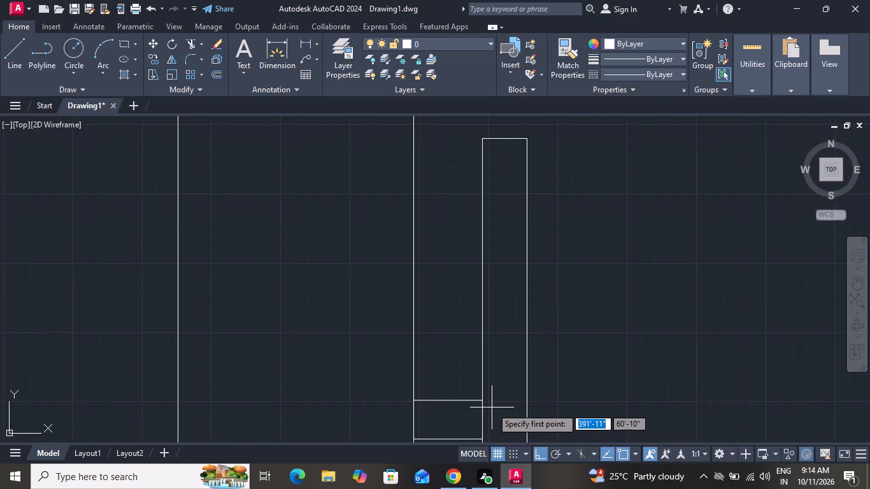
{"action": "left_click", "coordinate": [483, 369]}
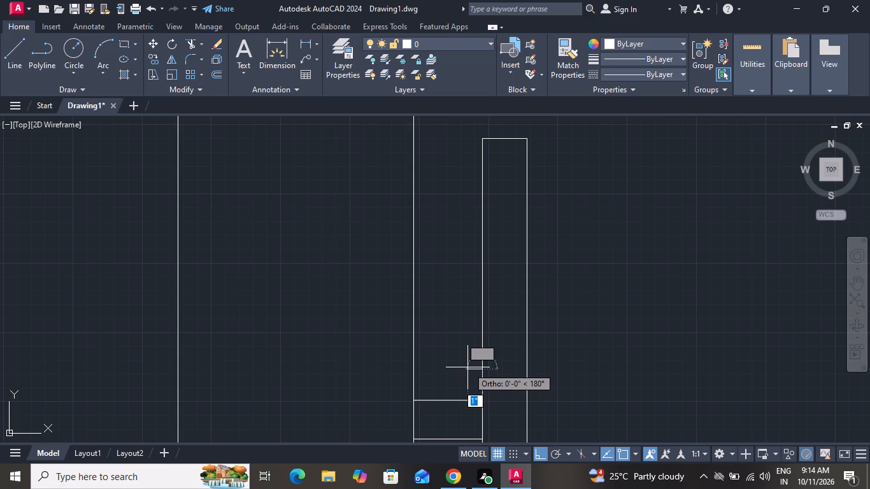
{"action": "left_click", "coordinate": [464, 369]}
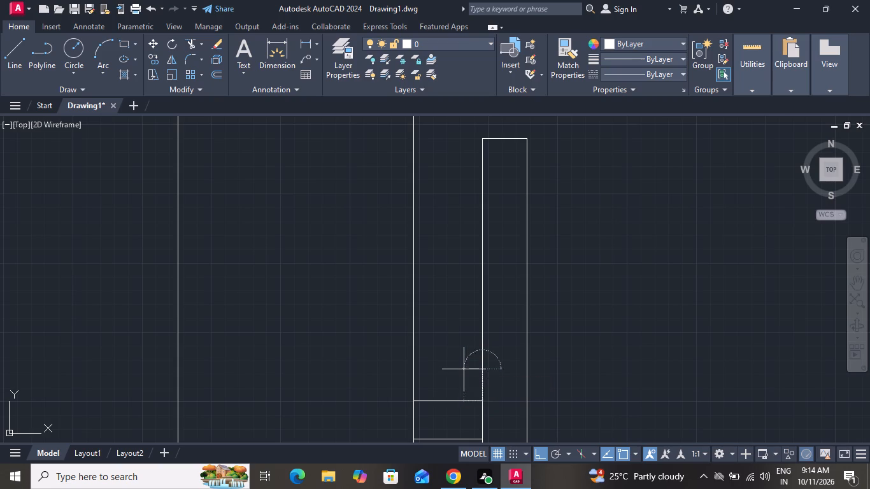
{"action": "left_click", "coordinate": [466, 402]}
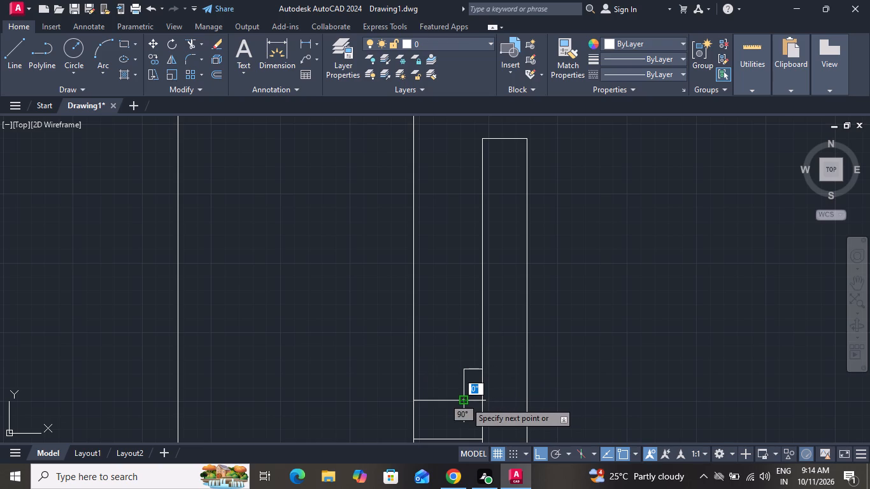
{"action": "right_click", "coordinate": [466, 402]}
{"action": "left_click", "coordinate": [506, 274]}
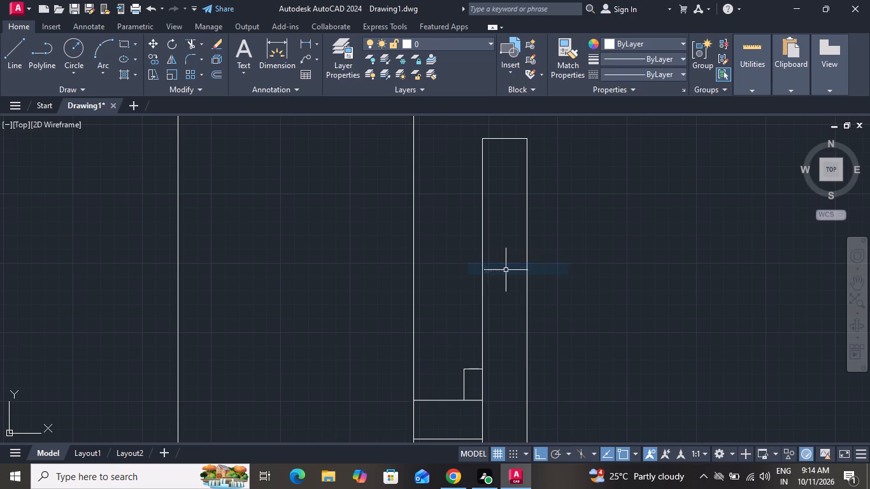
Draw a small two-line stop outline on top of the left post's lower bracket, starting from the gate upright's edge.
{"action": "scroll", "coordinate": [507, 270], "scroll_direction": "down", "scroll_amount": 4}
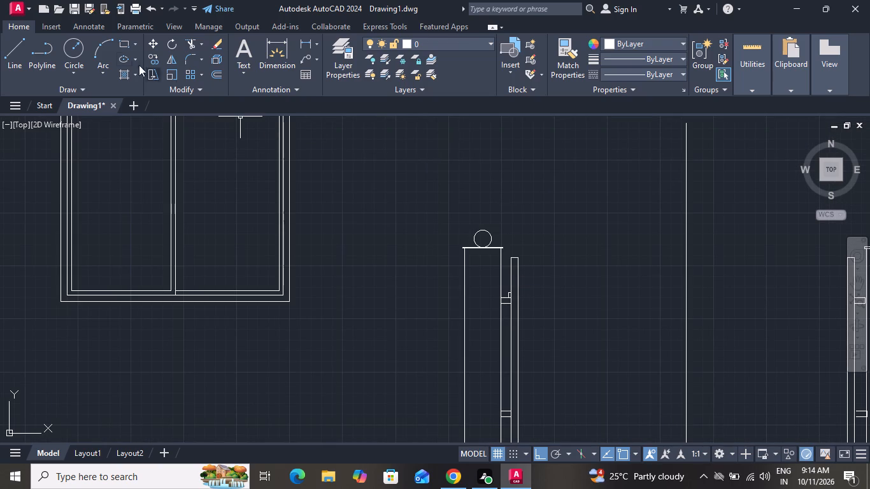
{"action": "left_click", "coordinate": [22, 44]}
{"action": "scroll", "coordinate": [386, 236], "scroll_direction": "down", "scroll_amount": 2}
{"action": "scroll", "coordinate": [445, 313], "scroll_direction": "up", "scroll_amount": 1}
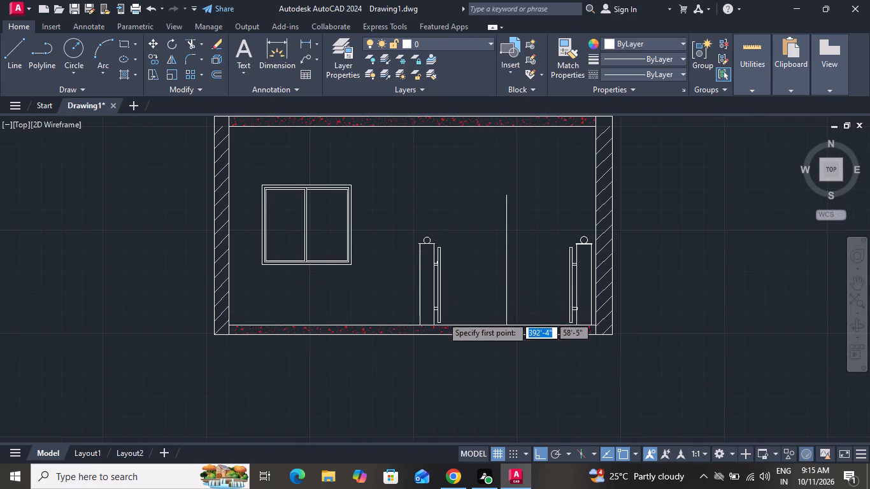
{"action": "scroll", "coordinate": [441, 317], "scroll_direction": "up", "scroll_amount": 3}
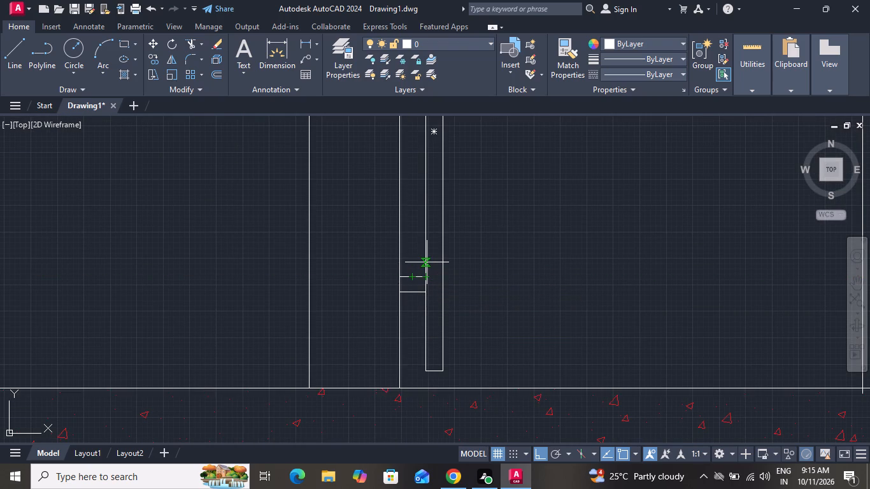
{"action": "left_click", "coordinate": [427, 262]}
{"action": "left_click", "coordinate": [411, 264]}
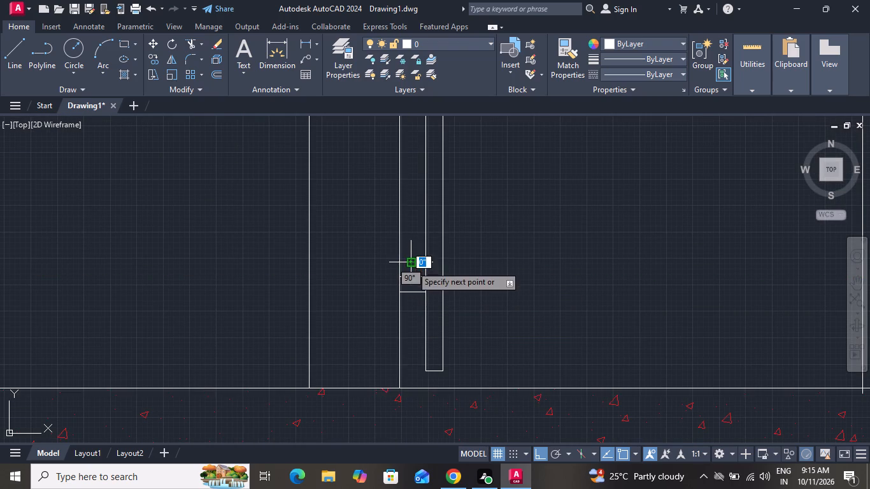
{"action": "left_click", "coordinate": [411, 275]}
{"action": "right_click", "coordinate": [411, 276]}
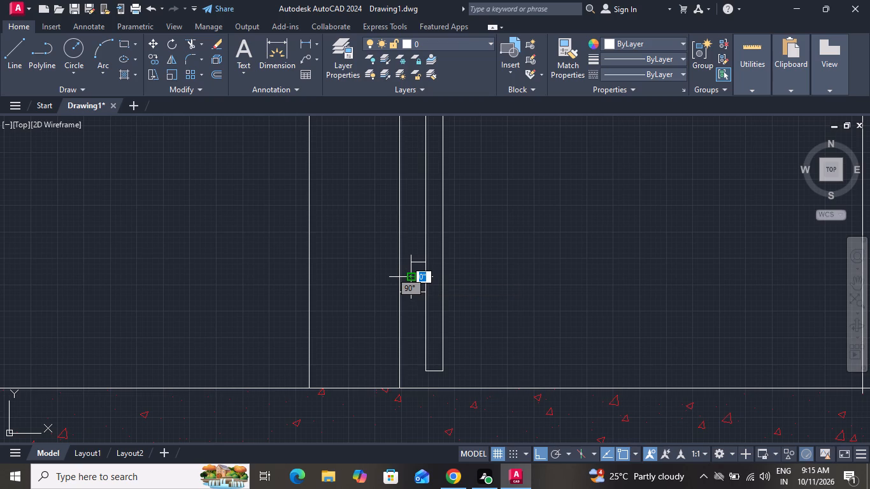
{"action": "left_click", "coordinate": [445, 299]}
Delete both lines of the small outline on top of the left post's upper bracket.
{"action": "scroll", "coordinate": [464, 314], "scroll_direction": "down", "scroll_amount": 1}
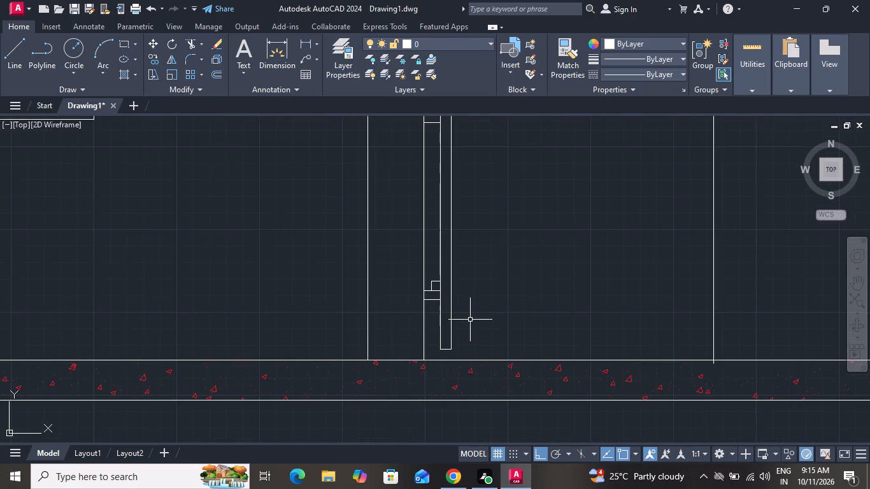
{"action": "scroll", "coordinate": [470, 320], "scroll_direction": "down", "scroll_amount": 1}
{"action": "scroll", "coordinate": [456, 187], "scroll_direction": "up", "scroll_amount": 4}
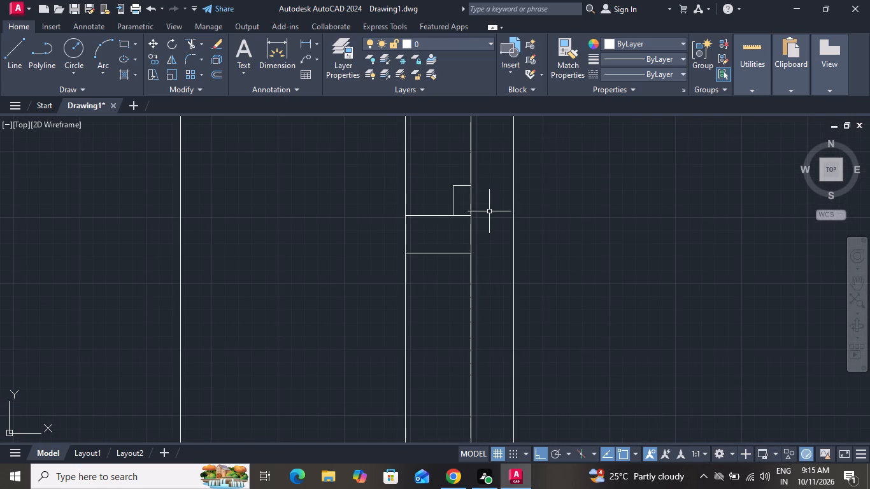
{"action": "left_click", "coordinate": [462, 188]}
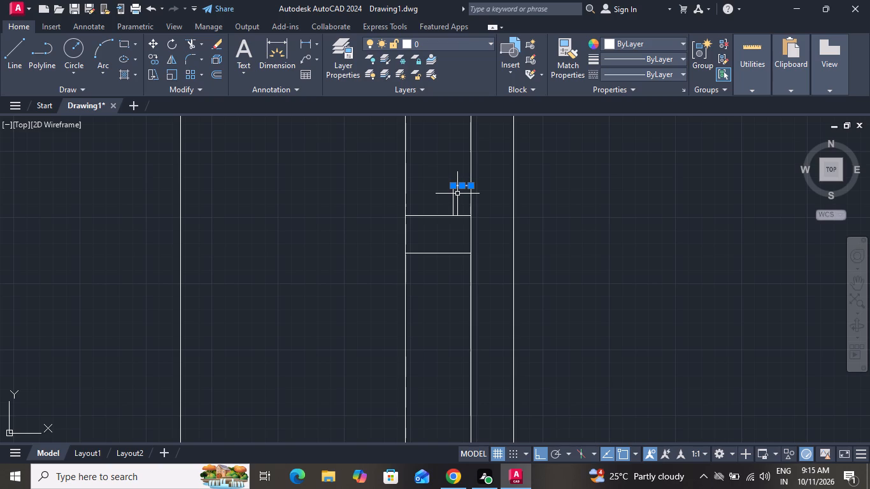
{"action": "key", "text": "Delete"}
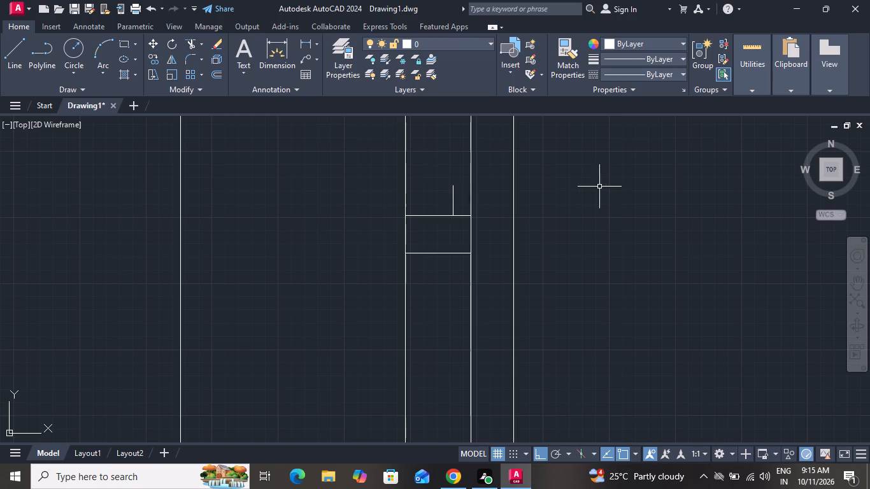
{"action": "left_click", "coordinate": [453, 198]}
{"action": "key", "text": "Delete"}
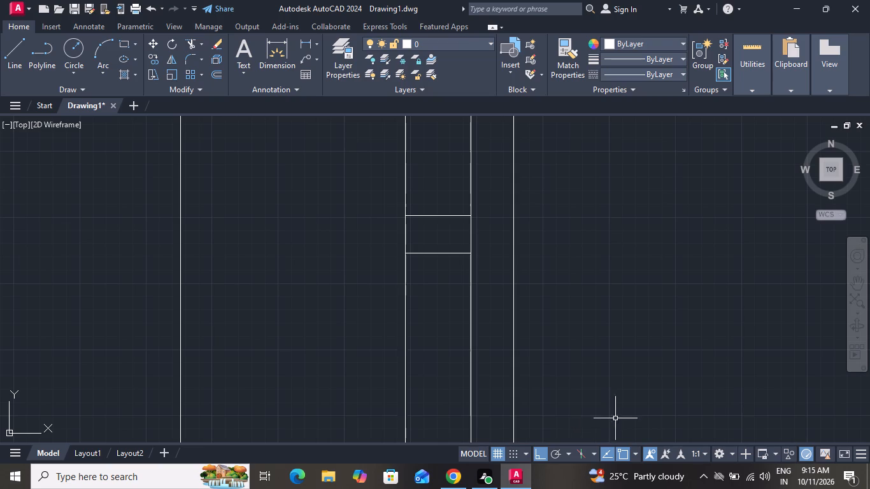
Draw a wider two-line outline, about 1" across, from the gate upright down to the top of the left post's upper bracket.
{"action": "left_click", "coordinate": [15, 50]}
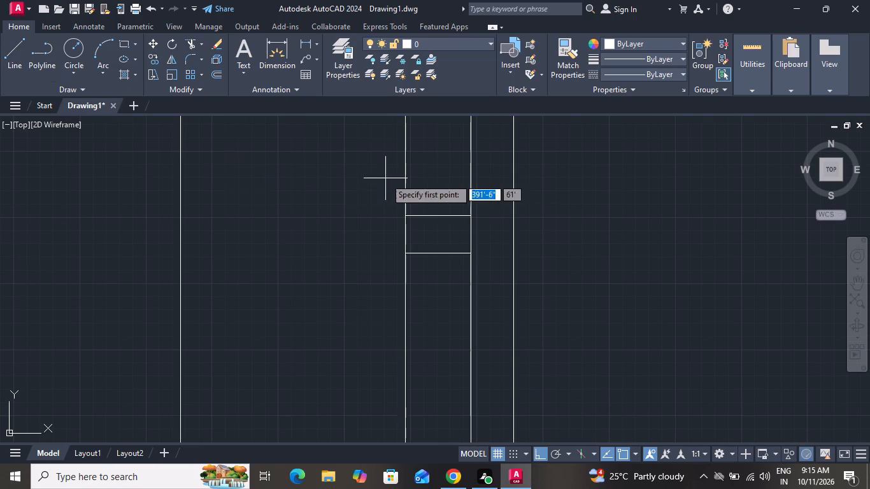
{"action": "left_click", "coordinate": [471, 187]}
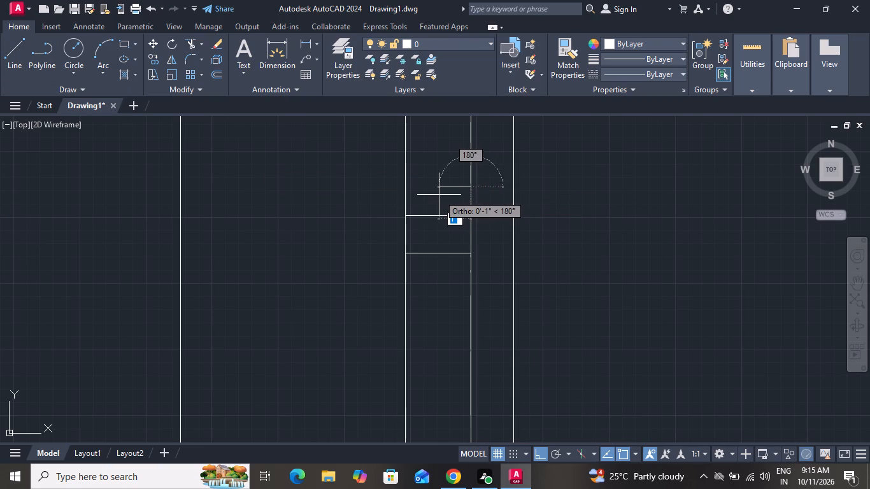
{"action": "left_click", "coordinate": [439, 195]}
{"action": "left_click", "coordinate": [441, 216]}
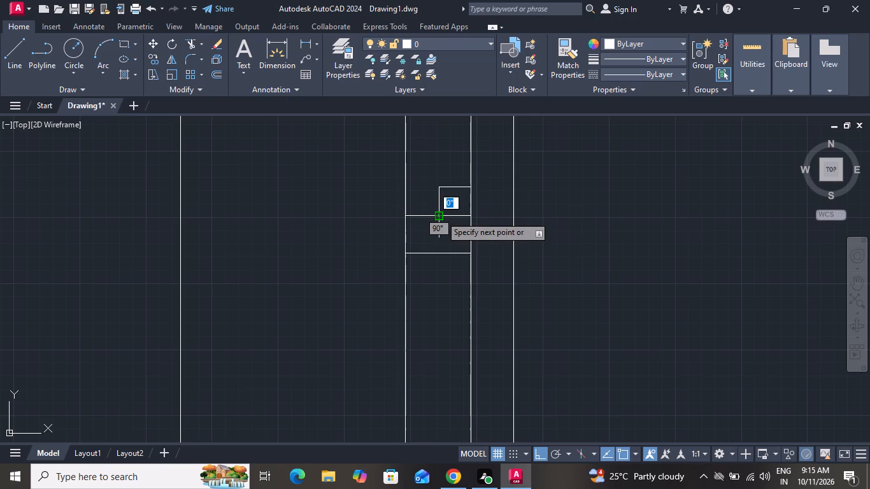
{"action": "right_click", "coordinate": [441, 216]}
{"action": "left_click", "coordinate": [461, 233]}
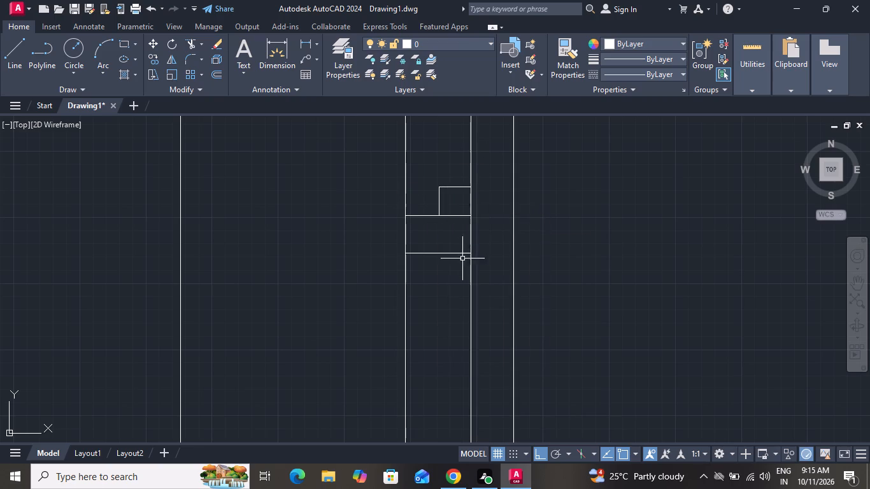
Move the right post's upper bracket horizontally by its lower outer corner so its end meets the post's inner edge.
{"action": "scroll", "coordinate": [460, 262], "scroll_direction": "down", "scroll_amount": 4}
{"action": "scroll", "coordinate": [547, 266], "scroll_direction": "down", "scroll_amount": 1}
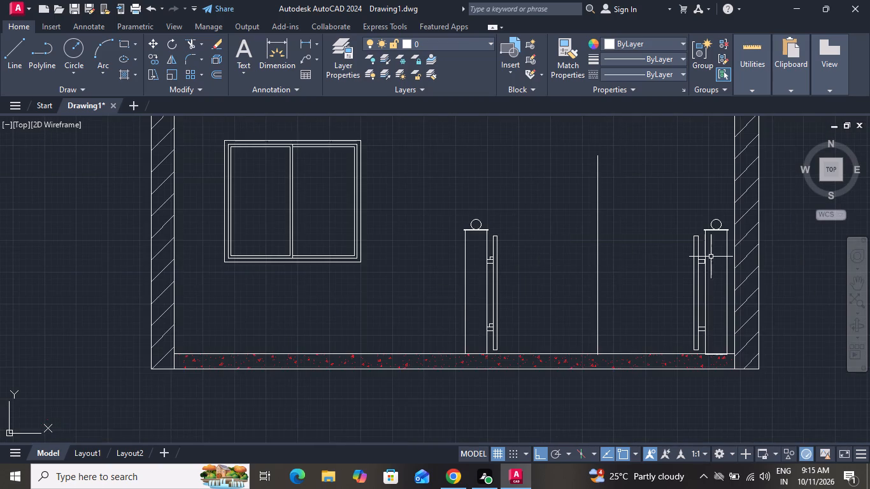
{"action": "scroll", "coordinate": [715, 255], "scroll_direction": "down", "scroll_amount": 1}
{"action": "scroll", "coordinate": [716, 255], "scroll_direction": "up", "scroll_amount": 5}
{"action": "scroll", "coordinate": [708, 261], "scroll_direction": "down", "scroll_amount": 1}
{"action": "scroll", "coordinate": [708, 261], "scroll_direction": "up", "scroll_amount": 1}
{"action": "scroll", "coordinate": [654, 263], "scroll_direction": "up", "scroll_amount": 2}
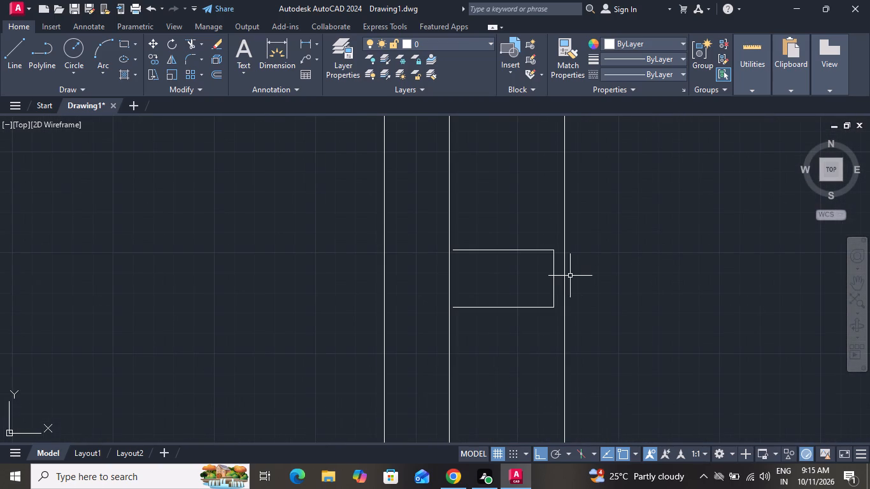
{"action": "left_click", "coordinate": [553, 280]}
{"action": "left_click_drag", "start_coordinate": [550, 230], "coordinate": [543, 252]}
{"action": "left_click", "coordinate": [515, 309]}
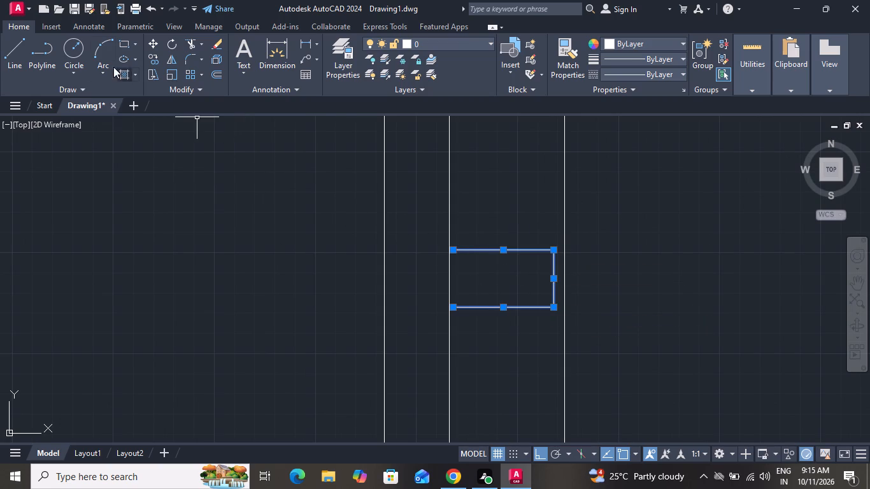
{"action": "left_click", "coordinate": [160, 45]}
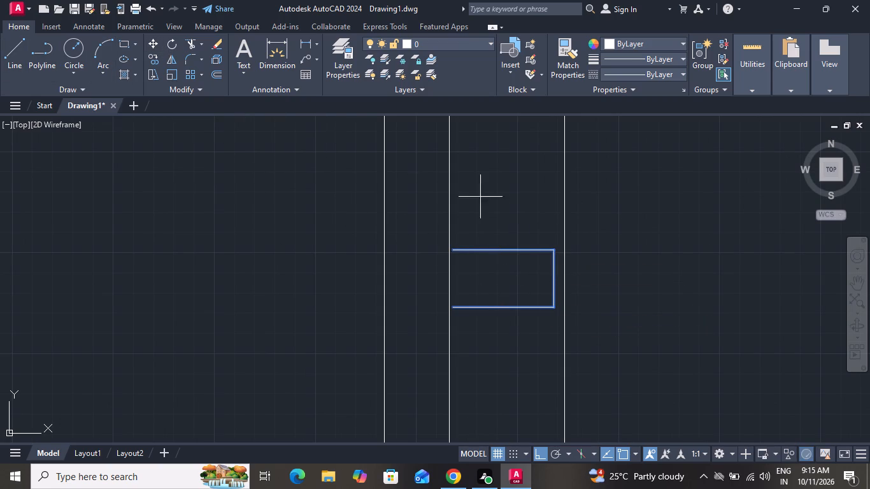
{"action": "left_click", "coordinate": [556, 307]}
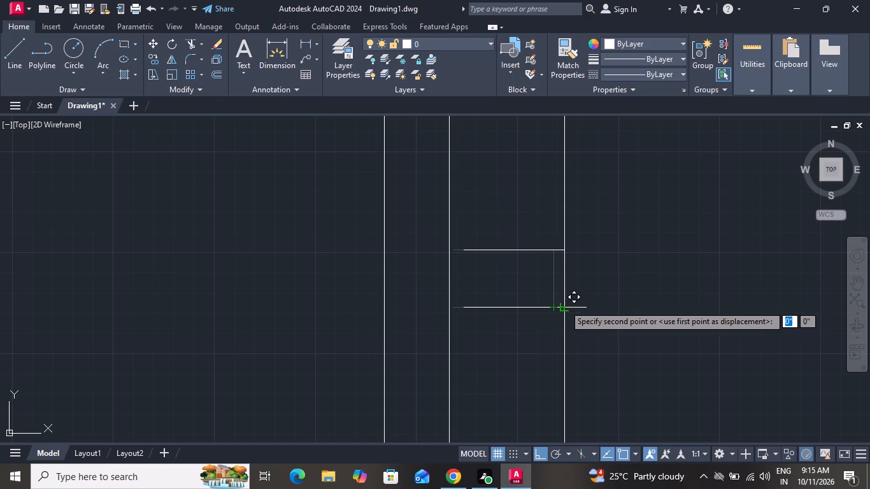
{"action": "left_click", "coordinate": [564, 305]}
Move the right post's lower bracket horizontally by its lower outer corner so its end meets the post's inner edge.
{"action": "scroll", "coordinate": [507, 306], "scroll_direction": "down", "scroll_amount": 6}
{"action": "scroll", "coordinate": [513, 344], "scroll_direction": "up", "scroll_amount": 3}
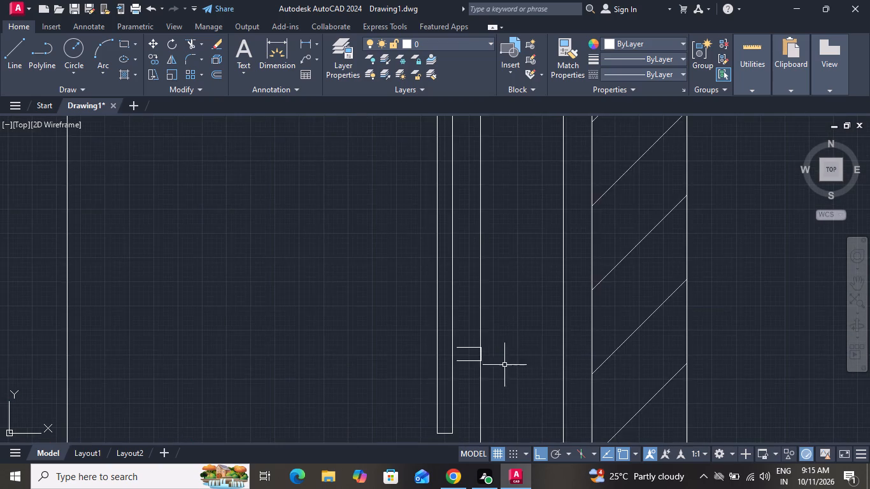
{"action": "scroll", "coordinate": [474, 374], "scroll_direction": "up", "scroll_amount": 3}
{"action": "left_click_drag", "start_coordinate": [459, 249], "coordinate": [458, 256]}
{"action": "left_click", "coordinate": [426, 343]}
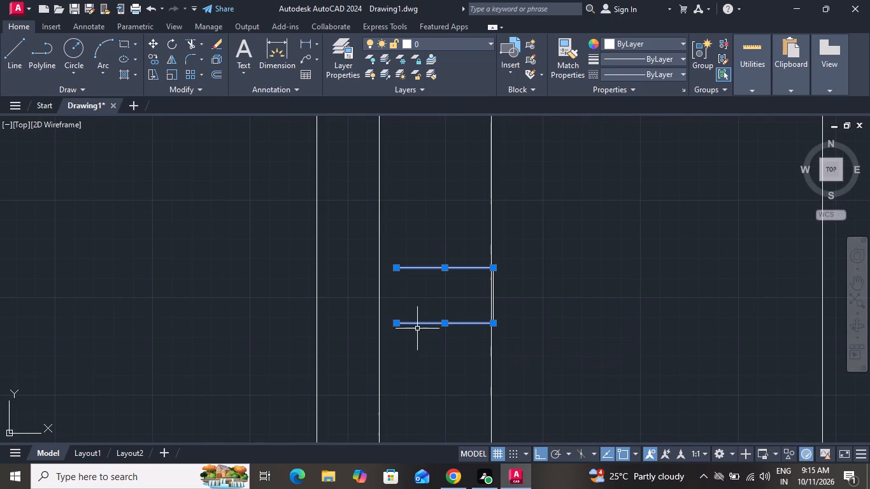
{"action": "scroll", "coordinate": [495, 298], "scroll_direction": "up", "scroll_amount": 2}
{"action": "scroll", "coordinate": [495, 298], "scroll_direction": "down", "scroll_amount": 1}
{"action": "scroll", "coordinate": [495, 297], "scroll_direction": "up", "scroll_amount": 2}
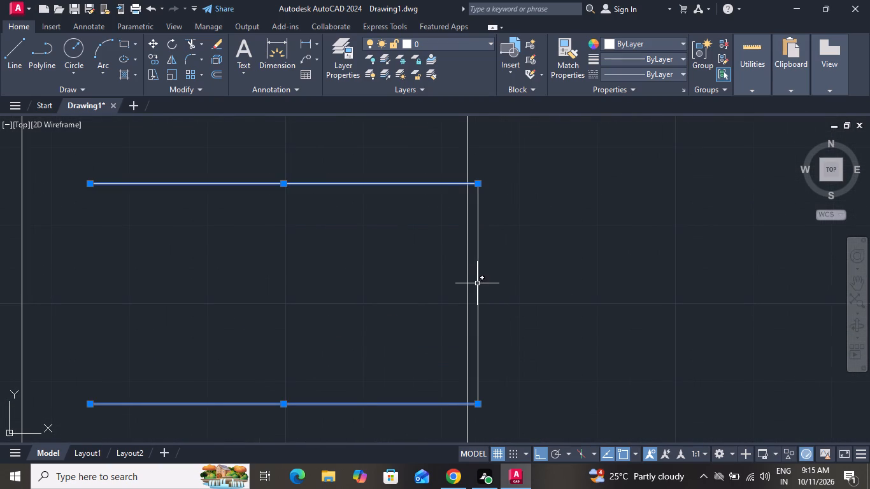
{"action": "left_click", "coordinate": [477, 283]}
{"action": "left_click", "coordinate": [157, 45]}
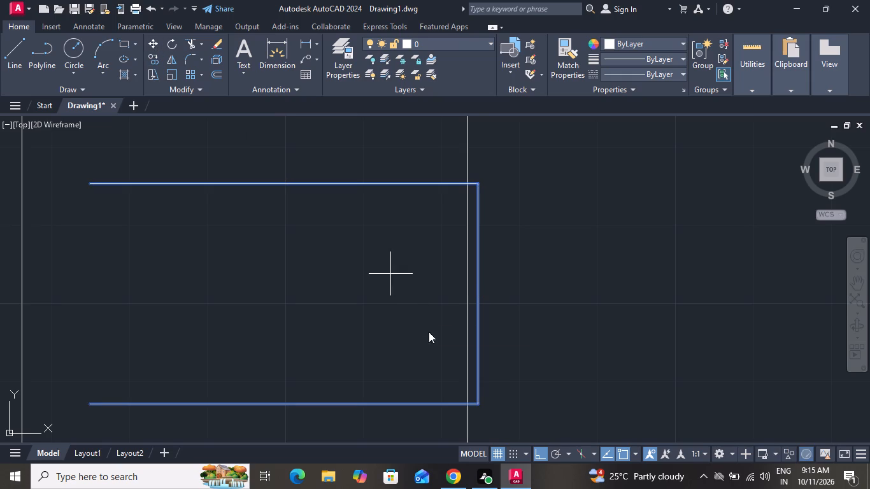
{"action": "left_click", "coordinate": [476, 406]}
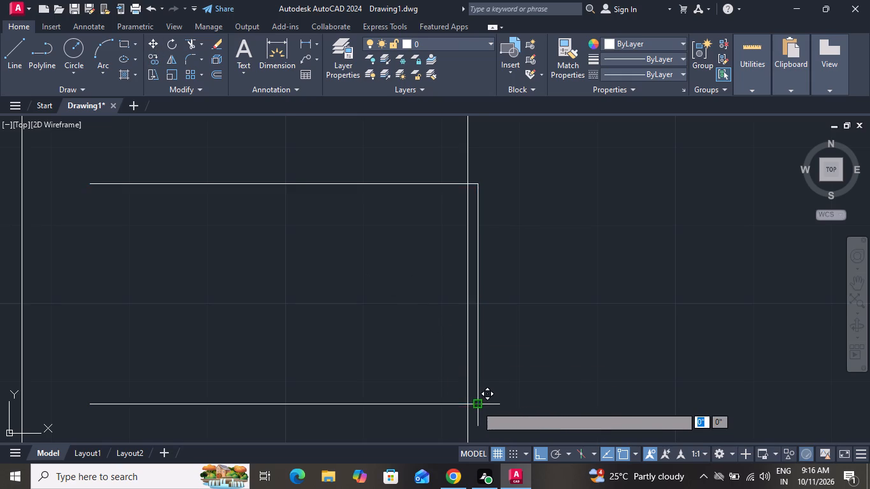
{"action": "left_click", "coordinate": [467, 406]}
Move the right gate upright horizontally so its outer edge meets the free ends of the right post's brackets.
{"action": "scroll", "coordinate": [499, 399], "scroll_direction": "down", "scroll_amount": 2}
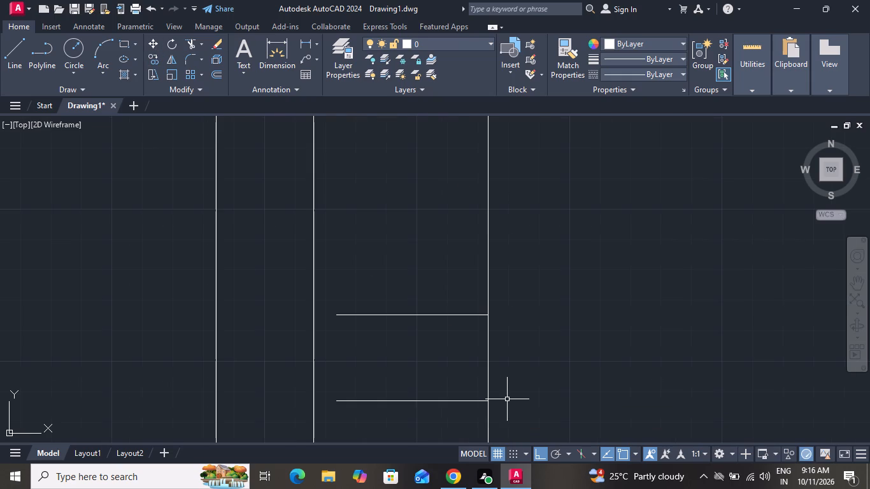
{"action": "scroll", "coordinate": [507, 399], "scroll_direction": "up", "scroll_amount": 1}
{"action": "scroll", "coordinate": [508, 399], "scroll_direction": "down", "scroll_amount": 3}
{"action": "scroll", "coordinate": [517, 383], "scroll_direction": "up", "scroll_amount": 1}
{"action": "scroll", "coordinate": [517, 383], "scroll_direction": "down", "scroll_amount": 3}
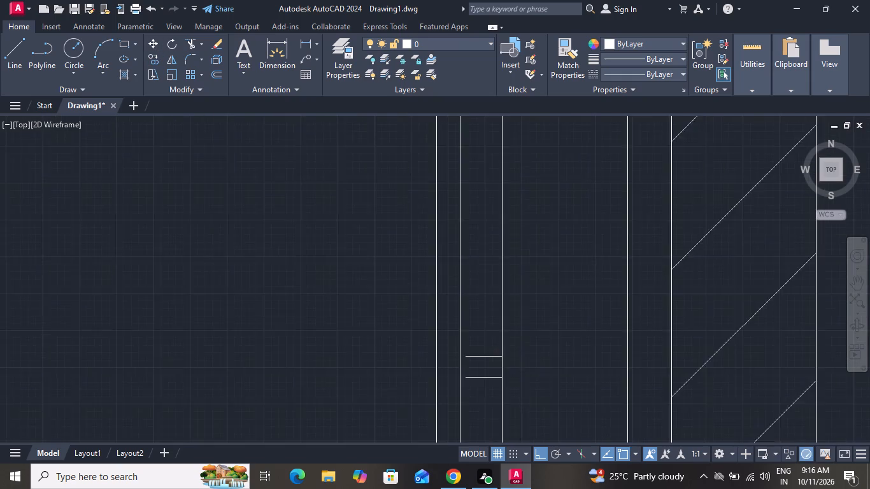
{"action": "scroll", "coordinate": [523, 395], "scroll_direction": "down", "scroll_amount": 1}
{"action": "left_click", "coordinate": [513, 297]}
{"action": "left_click", "coordinate": [479, 310]}
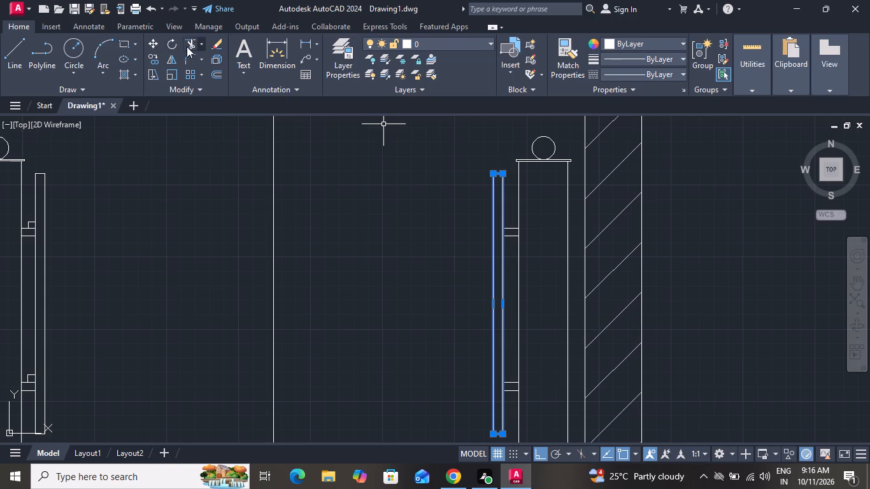
{"action": "left_click", "coordinate": [154, 42]}
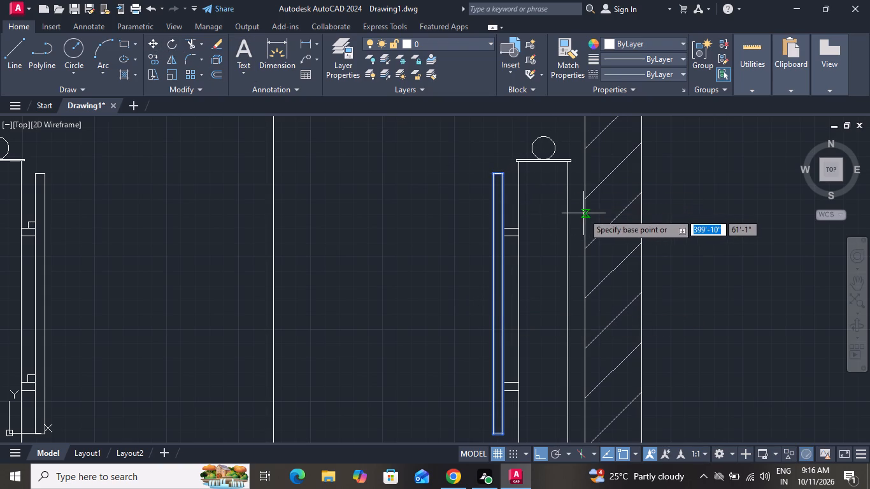
{"action": "scroll", "coordinate": [583, 213], "scroll_direction": "up", "scroll_amount": 2}
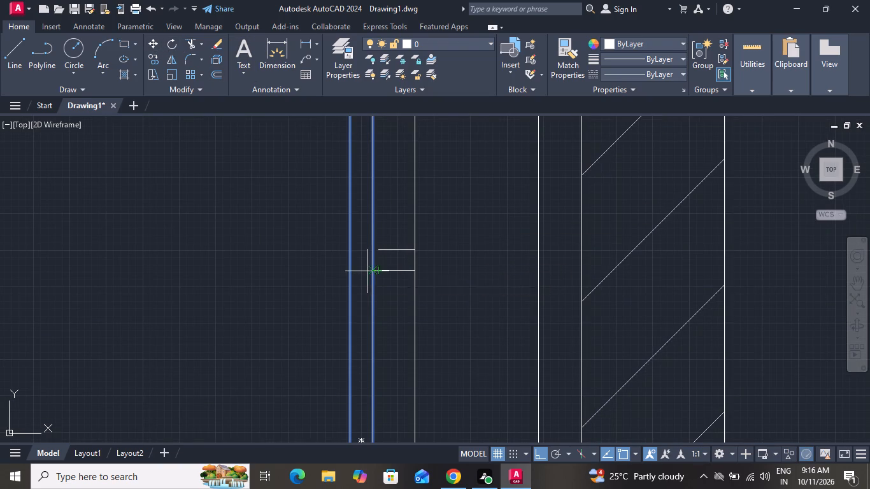
{"action": "left_click", "coordinate": [371, 270]}
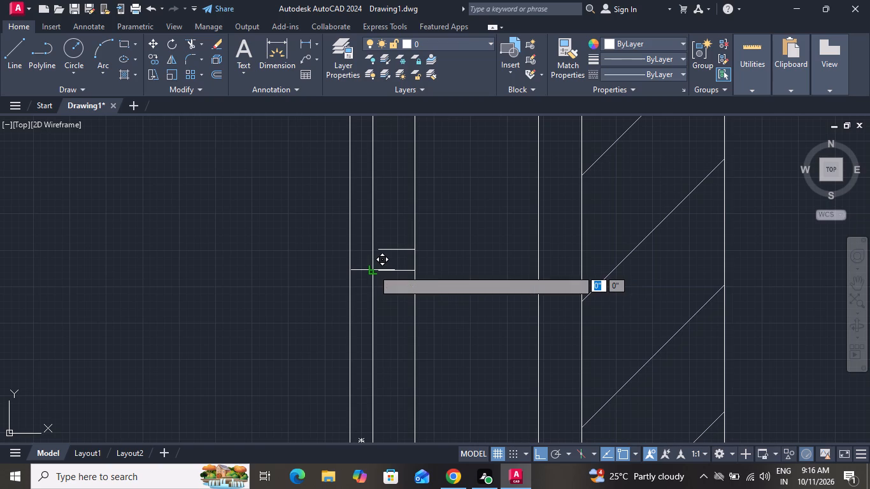
{"action": "left_click", "coordinate": [378, 269]}
Draw a two-line stop outline about 1" across, from the right gate upright down to the top of the upper bracket.
{"action": "scroll", "coordinate": [460, 284], "scroll_direction": "down", "scroll_amount": 2}
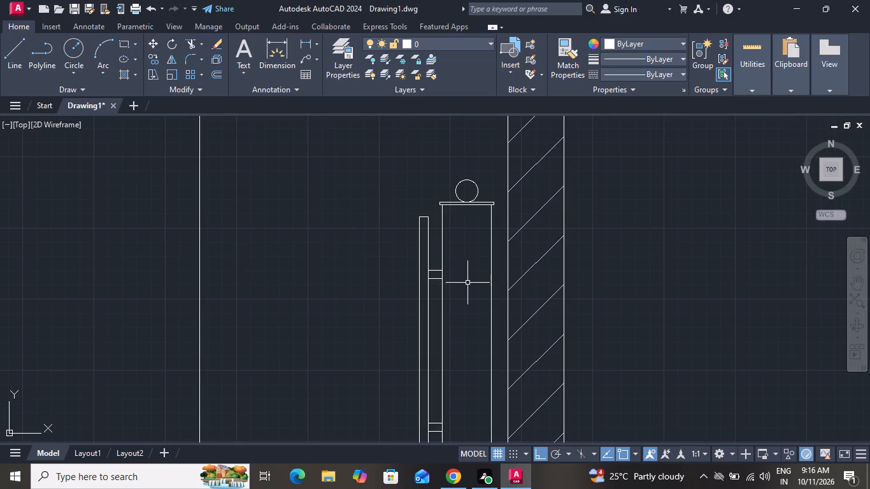
{"action": "scroll", "coordinate": [485, 283], "scroll_direction": "down", "scroll_amount": 2}
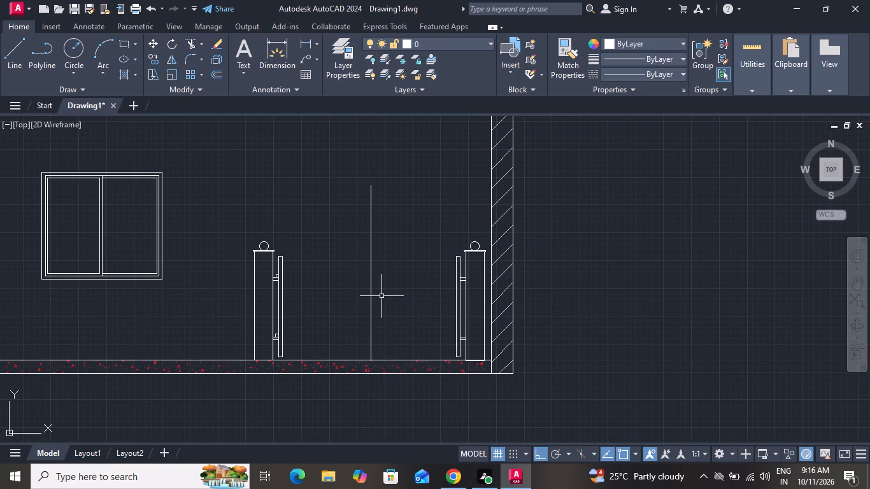
{"action": "left_click", "coordinate": [8, 40]}
{"action": "scroll", "coordinate": [440, 280], "scroll_direction": "up", "scroll_amount": 1}
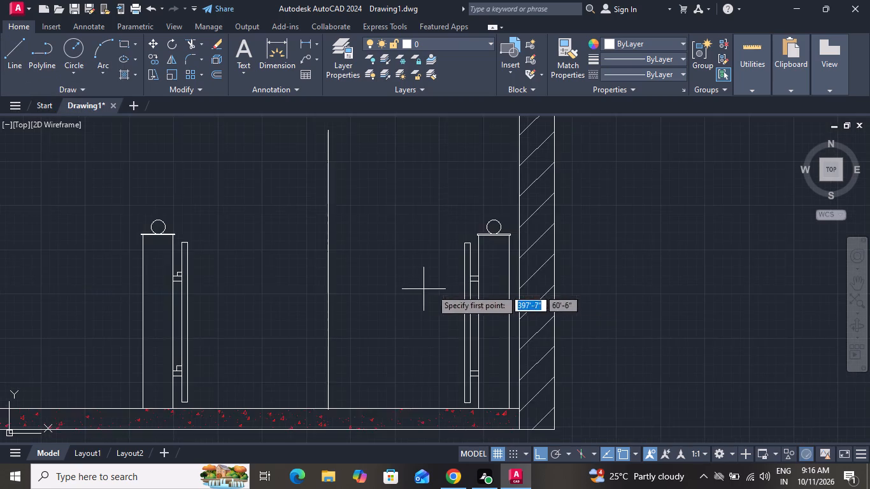
{"action": "scroll", "coordinate": [489, 285], "scroll_direction": "up", "scroll_amount": 3}
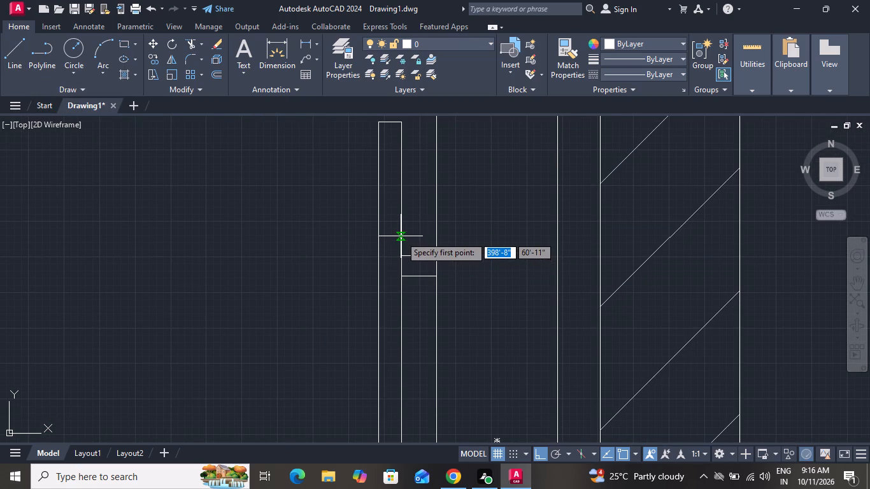
{"action": "left_click", "coordinate": [401, 236]}
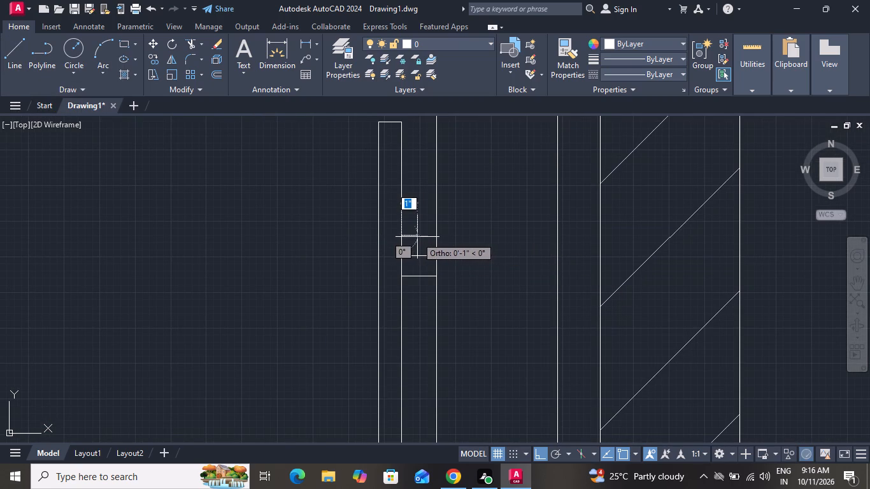
{"action": "left_click", "coordinate": [418, 237]}
{"action": "left_click", "coordinate": [422, 257]}
{"action": "right_click", "coordinate": [422, 257]}
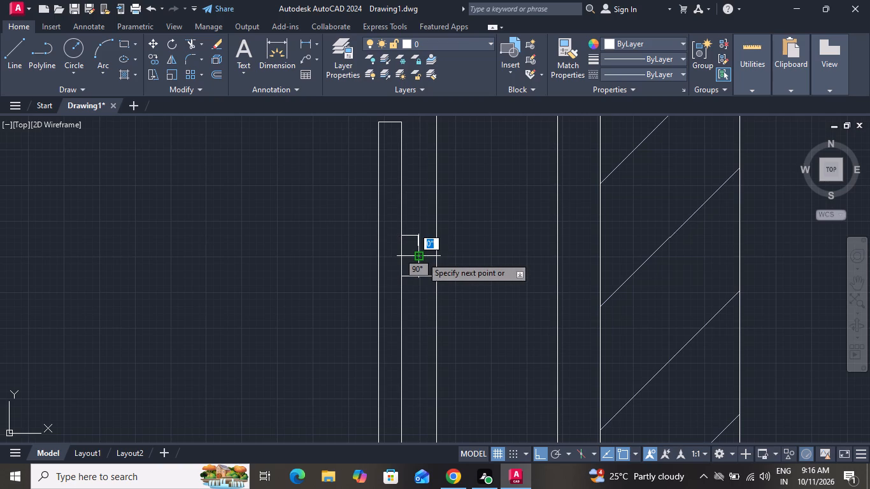
{"action": "left_click", "coordinate": [448, 274]}
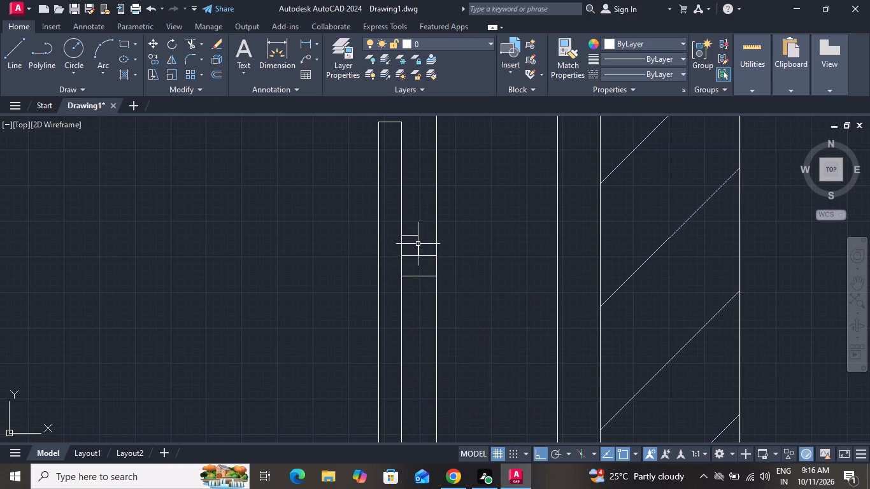
Replace the slanted side line of the right upper bracket's stop with a vertical line about 1" long down to the bracket.
{"action": "scroll", "coordinate": [417, 244], "scroll_direction": "up", "scroll_amount": 2}
{"action": "left_click_drag", "start_coordinate": [417, 244], "coordinate": [410, 248]}
{"action": "left_click", "coordinate": [403, 250]}
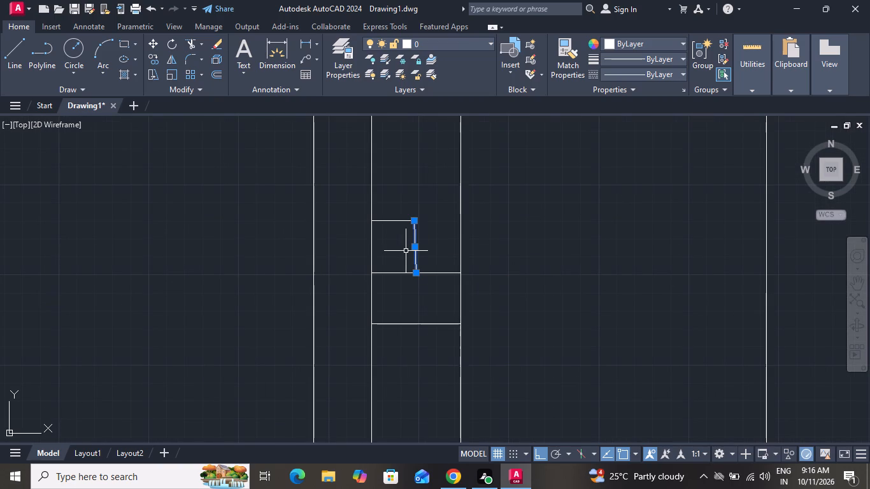
{"action": "key", "text": "Delete"}
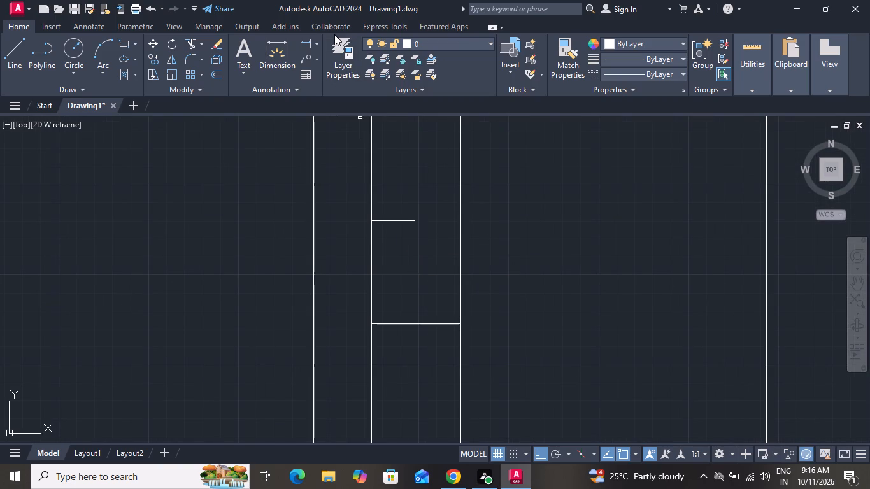
{"action": "left_click", "coordinate": [9, 52]}
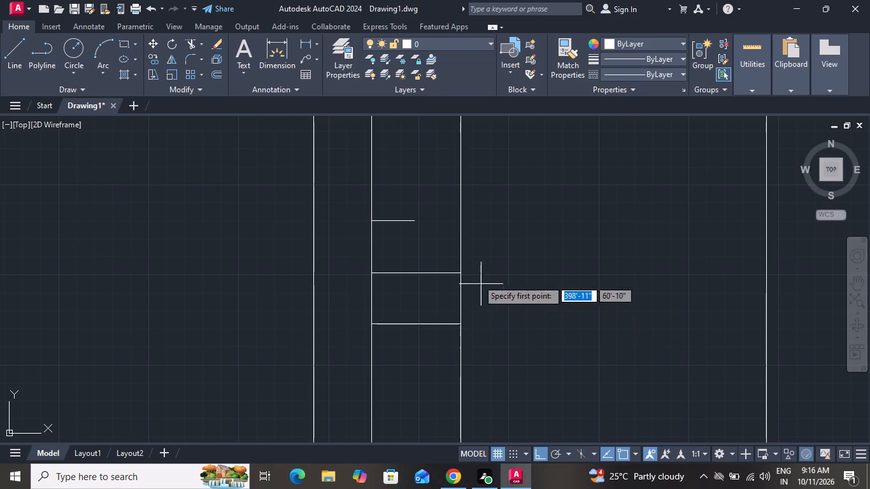
{"action": "left_click", "coordinate": [414, 218]}
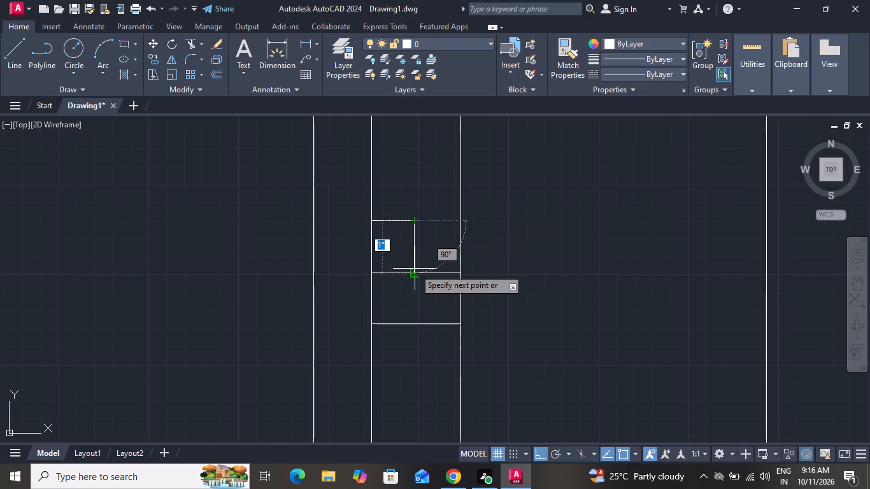
{"action": "left_click", "coordinate": [415, 272]}
{"action": "right_click", "coordinate": [415, 272]}
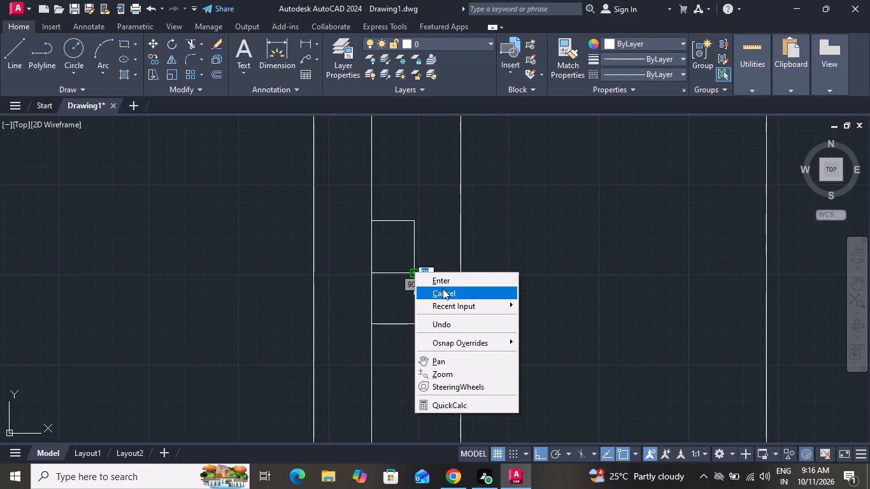
{"action": "left_click", "coordinate": [443, 289]}
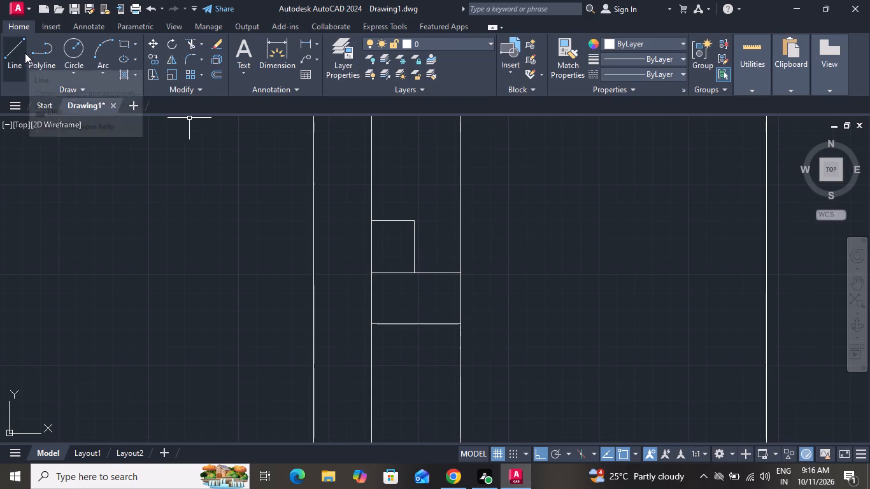
Draw a matching two-line stop outline, about 1" across and 1" high, on top of the right post's lower bracket.
{"action": "left_click", "coordinate": [16, 53]}
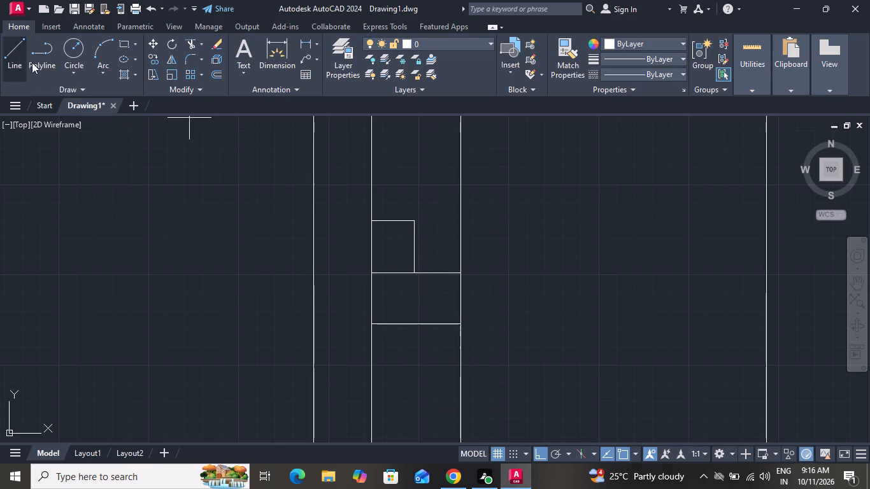
{"action": "scroll", "coordinate": [185, 255], "scroll_direction": "down", "scroll_amount": 4}
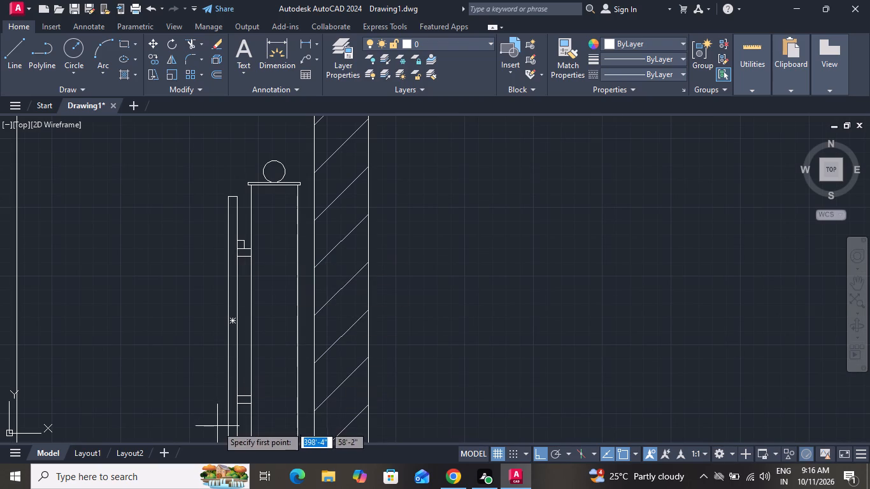
{"action": "scroll", "coordinate": [236, 423], "scroll_direction": "up", "scroll_amount": 4}
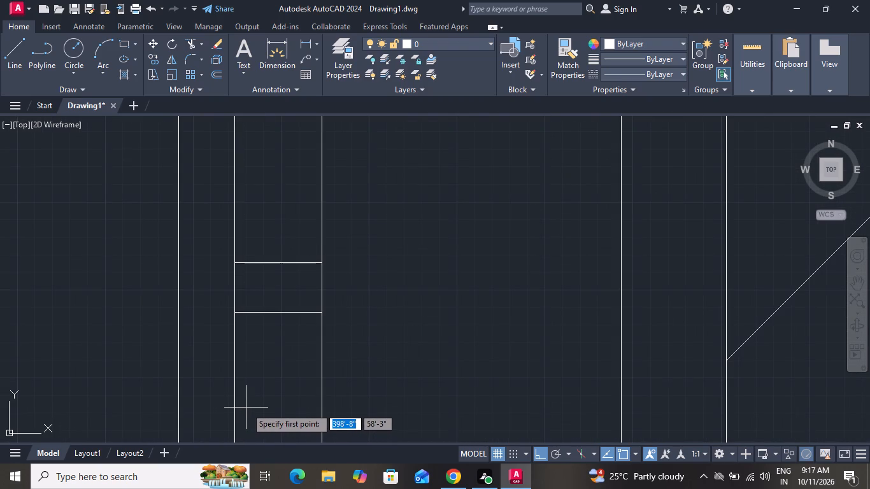
{"action": "scroll", "coordinate": [290, 325], "scroll_direction": "down", "scroll_amount": 3}
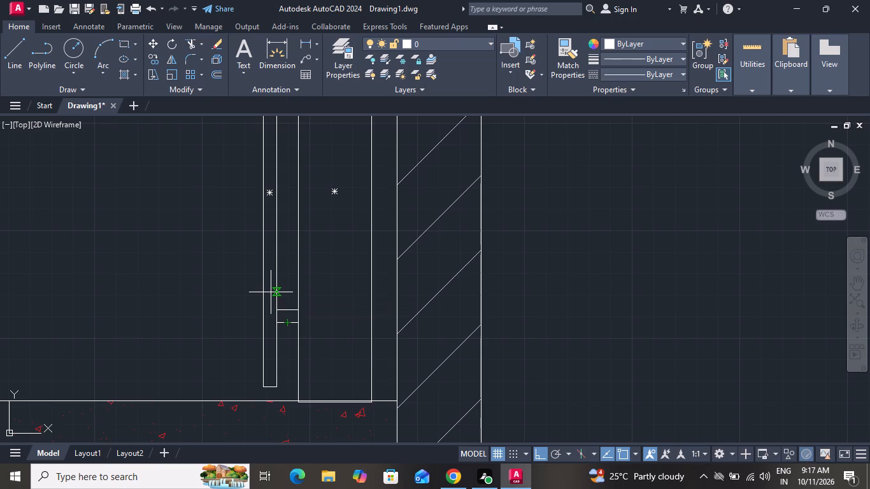
{"action": "scroll", "coordinate": [273, 301], "scroll_direction": "up", "scroll_amount": 2}
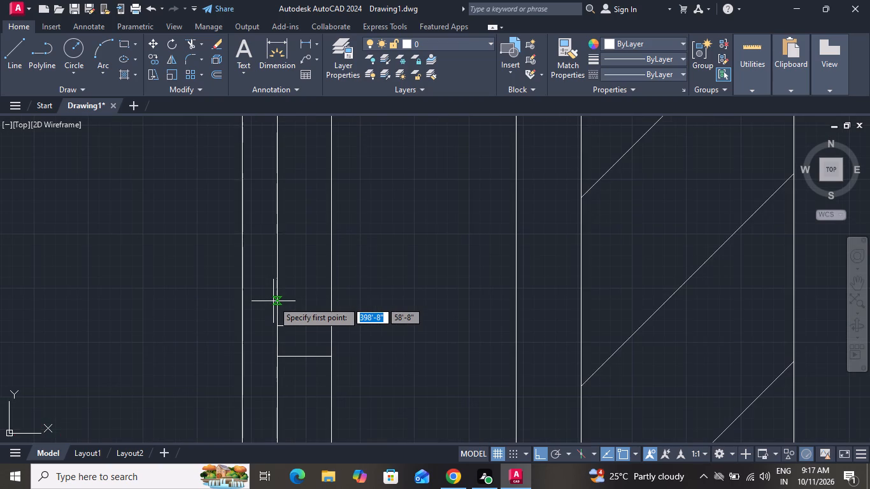
{"action": "left_click", "coordinate": [278, 303]}
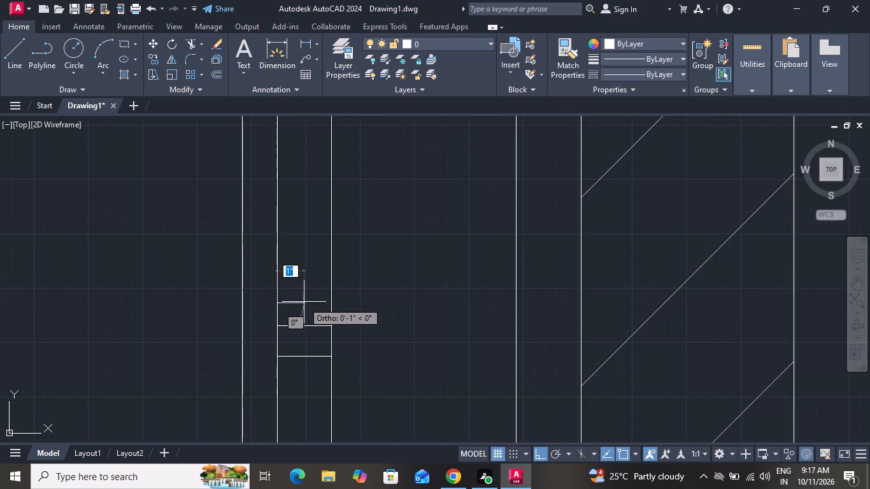
{"action": "left_click", "coordinate": [303, 302]}
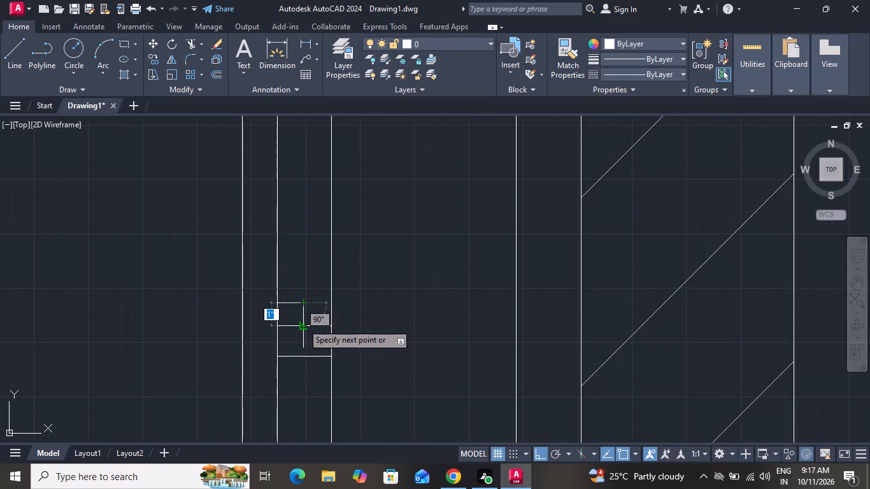
{"action": "left_click", "coordinate": [301, 325]}
{"action": "right_click", "coordinate": [302, 324]}
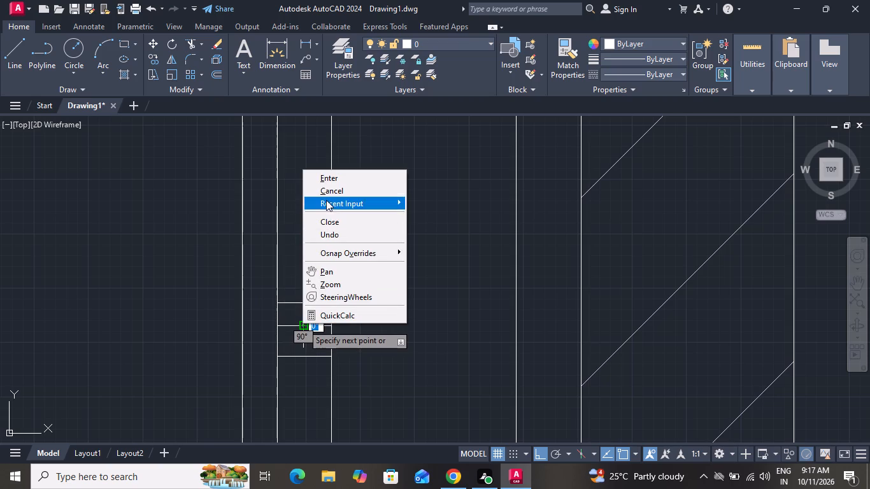
{"action": "left_click", "coordinate": [328, 189]}
Draw a thin top rail rectangle, about 6'-11" by 1", across both gate uprights with an overhang of about 1" each side.
{"action": "scroll", "coordinate": [363, 244], "scroll_direction": "down", "scroll_amount": 5}
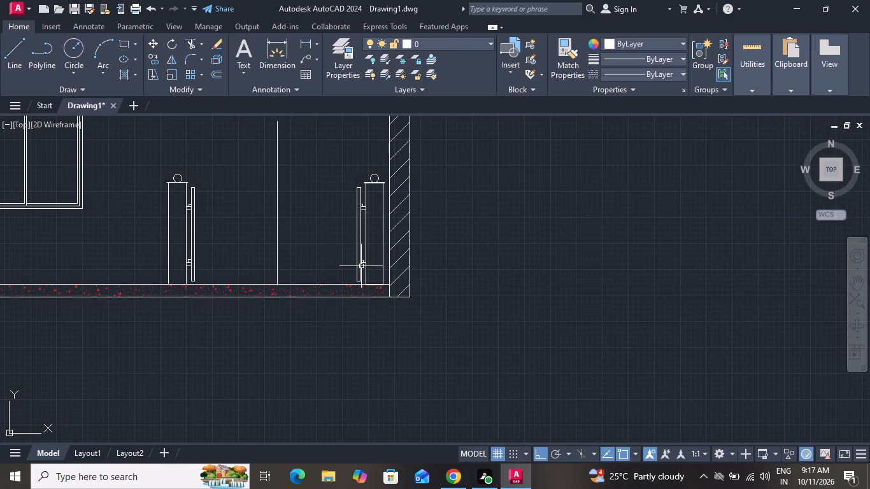
{"action": "scroll", "coordinate": [207, 174], "scroll_direction": "up", "scroll_amount": 2}
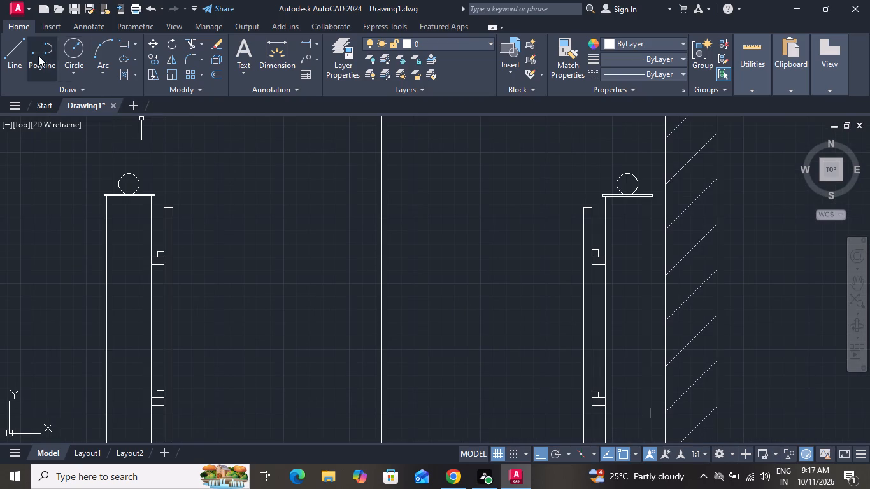
{"action": "left_click", "coordinate": [121, 46]}
{"action": "scroll", "coordinate": [153, 201], "scroll_direction": "up", "scroll_amount": 2}
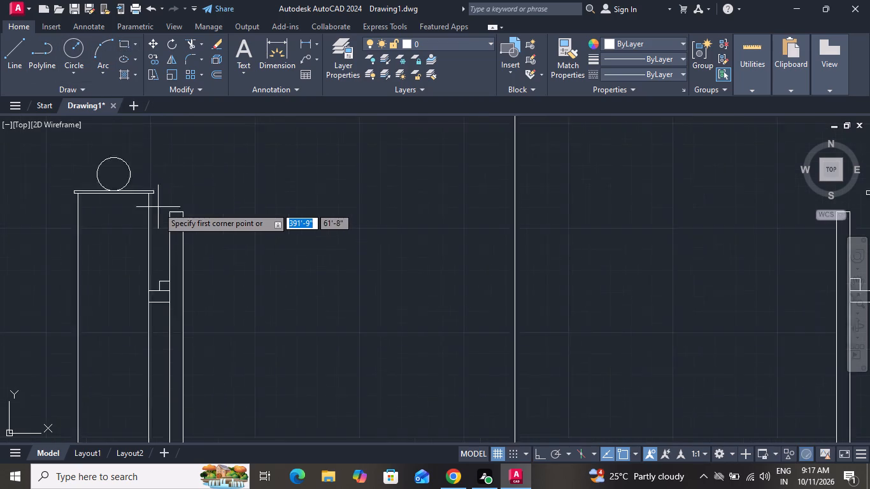
{"action": "scroll", "coordinate": [159, 208], "scroll_direction": "up", "scroll_amount": 1}
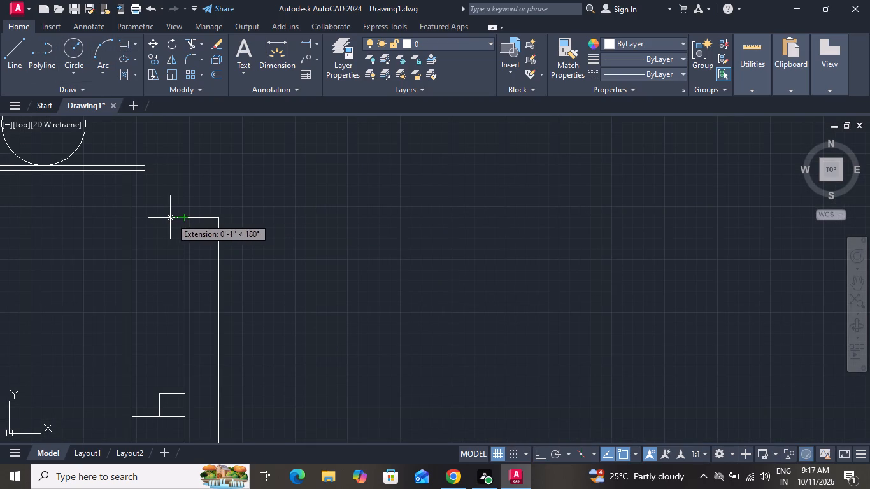
{"action": "left_click", "coordinate": [168, 218]}
{"action": "scroll", "coordinate": [401, 213], "scroll_direction": "down", "scroll_amount": 2}
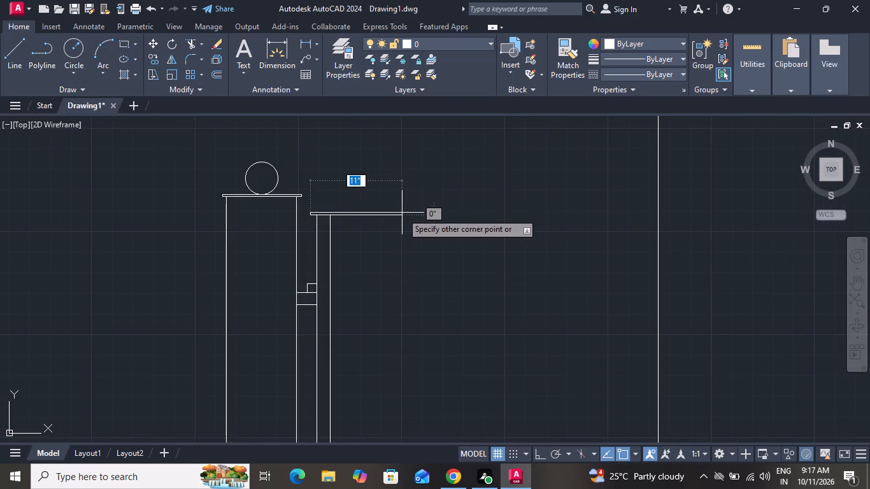
{"action": "scroll", "coordinate": [408, 211], "scroll_direction": "down", "scroll_amount": 2}
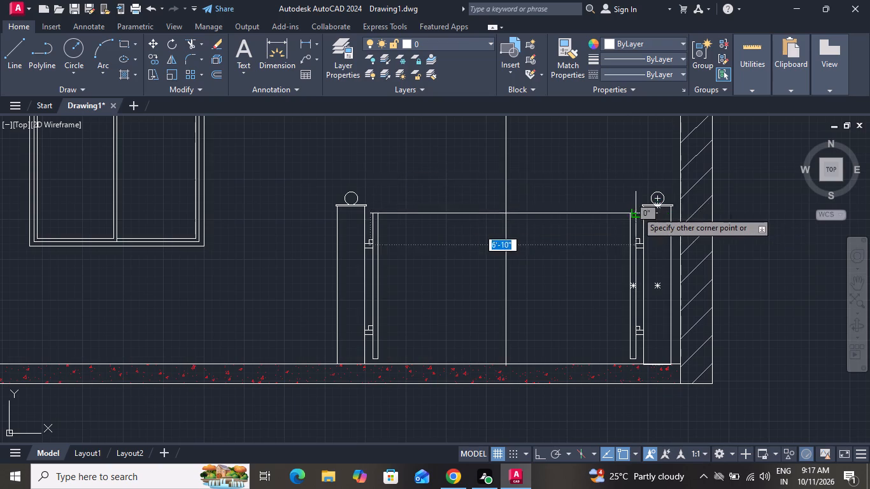
{"action": "scroll", "coordinate": [636, 212], "scroll_direction": "up", "scroll_amount": 3}
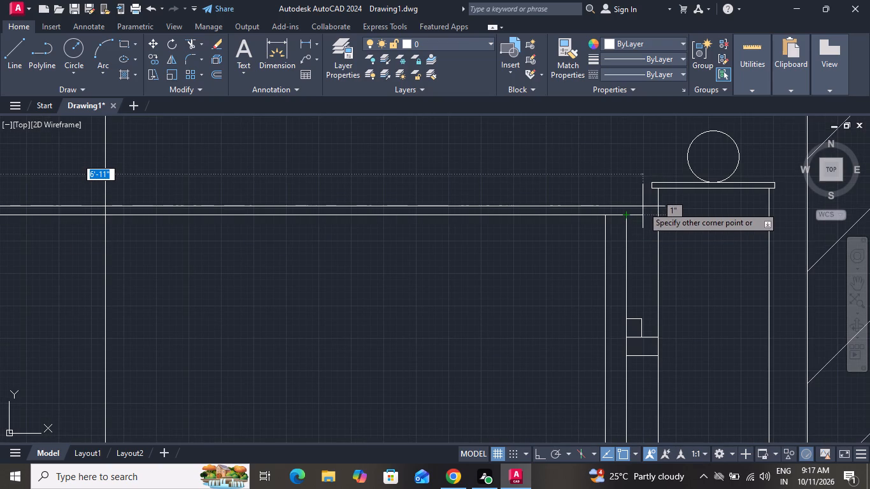
{"action": "left_click", "coordinate": [642, 208]}
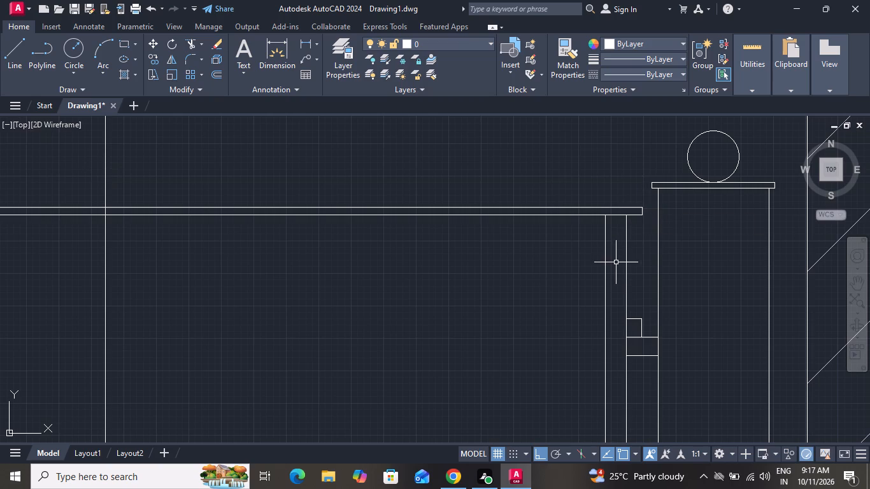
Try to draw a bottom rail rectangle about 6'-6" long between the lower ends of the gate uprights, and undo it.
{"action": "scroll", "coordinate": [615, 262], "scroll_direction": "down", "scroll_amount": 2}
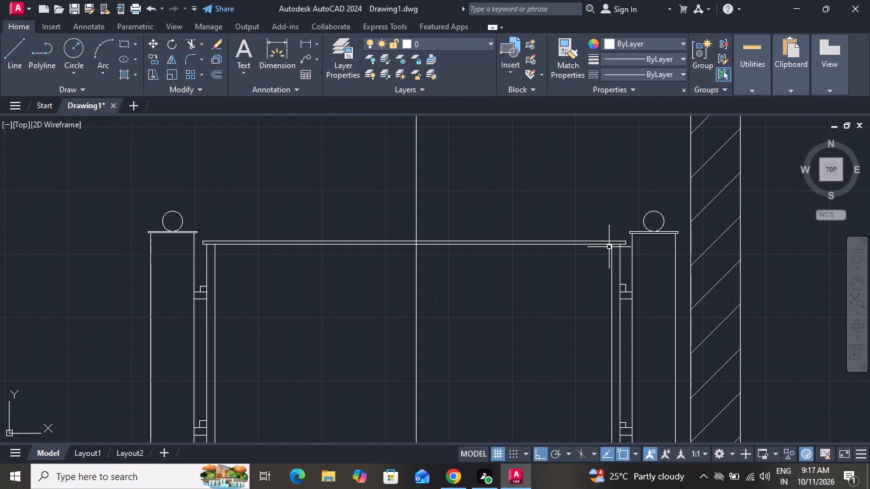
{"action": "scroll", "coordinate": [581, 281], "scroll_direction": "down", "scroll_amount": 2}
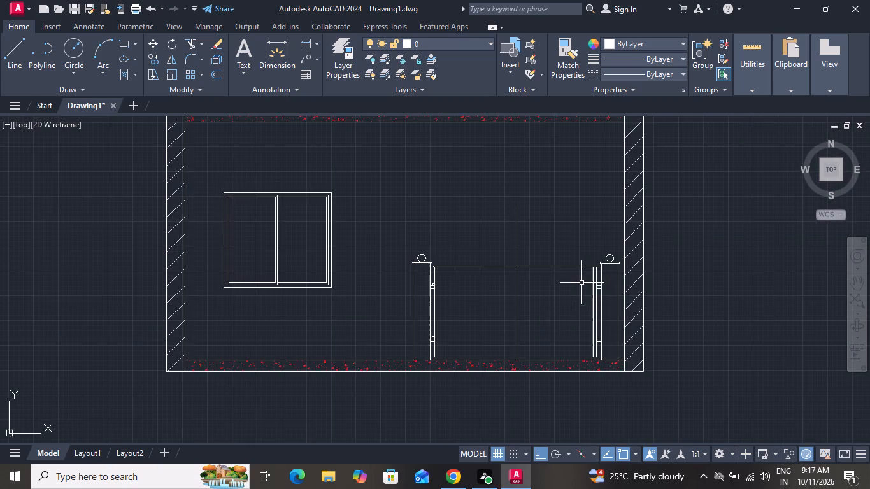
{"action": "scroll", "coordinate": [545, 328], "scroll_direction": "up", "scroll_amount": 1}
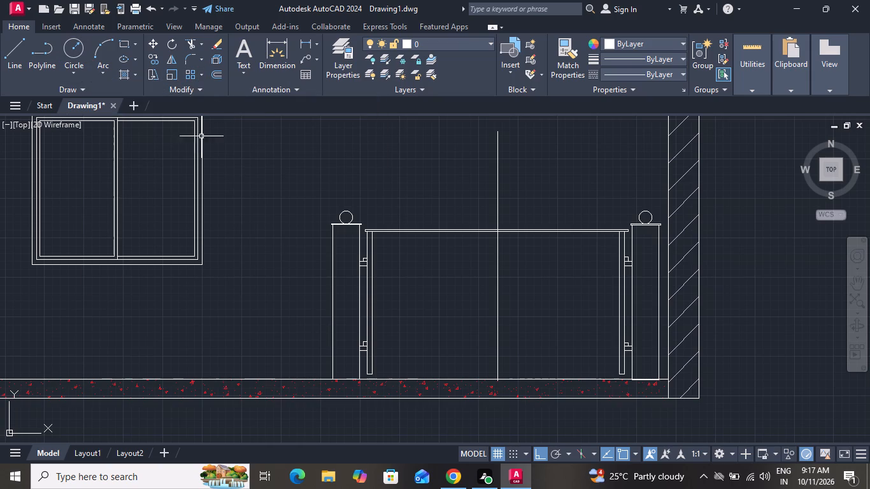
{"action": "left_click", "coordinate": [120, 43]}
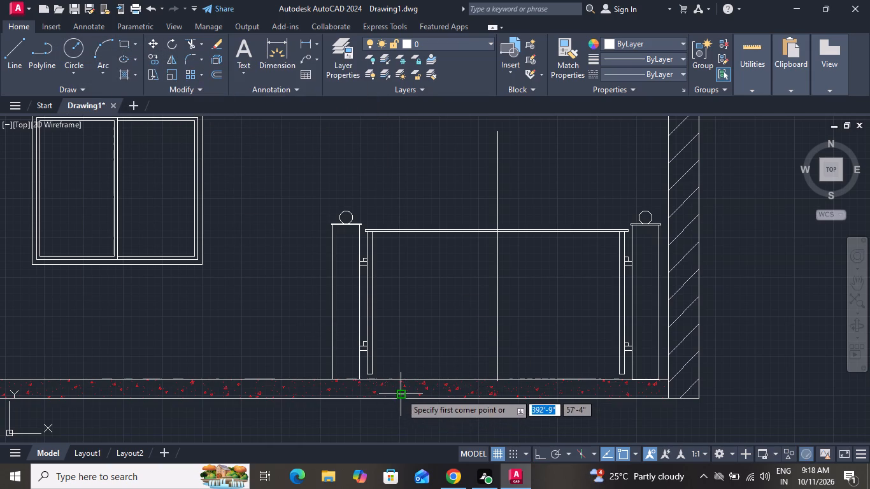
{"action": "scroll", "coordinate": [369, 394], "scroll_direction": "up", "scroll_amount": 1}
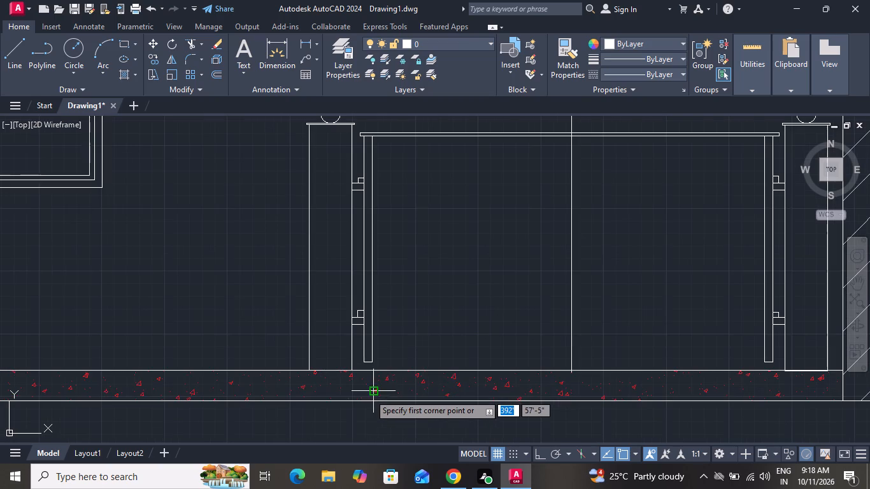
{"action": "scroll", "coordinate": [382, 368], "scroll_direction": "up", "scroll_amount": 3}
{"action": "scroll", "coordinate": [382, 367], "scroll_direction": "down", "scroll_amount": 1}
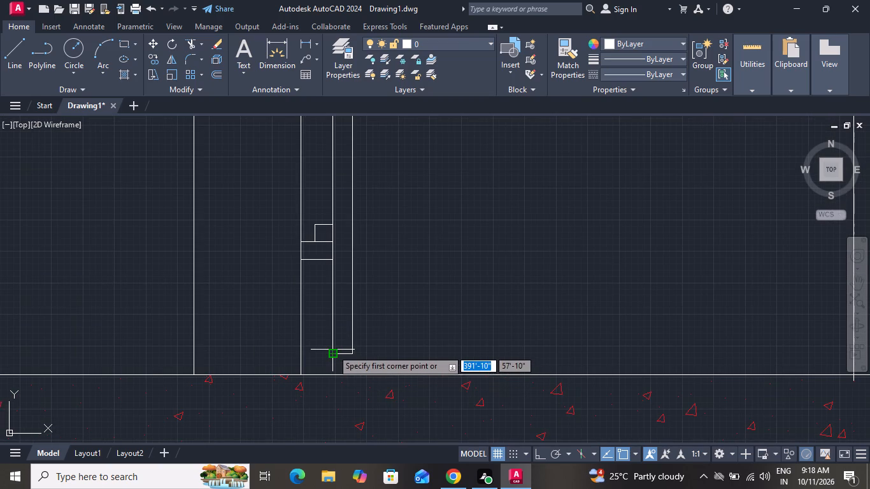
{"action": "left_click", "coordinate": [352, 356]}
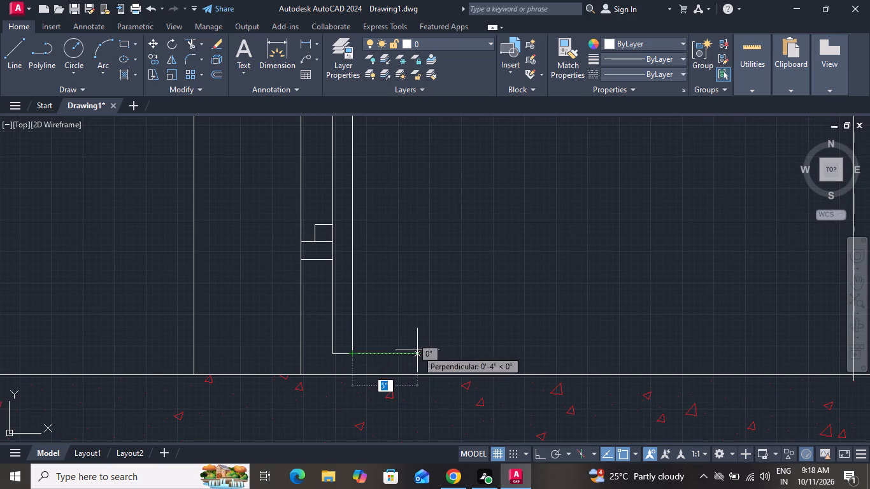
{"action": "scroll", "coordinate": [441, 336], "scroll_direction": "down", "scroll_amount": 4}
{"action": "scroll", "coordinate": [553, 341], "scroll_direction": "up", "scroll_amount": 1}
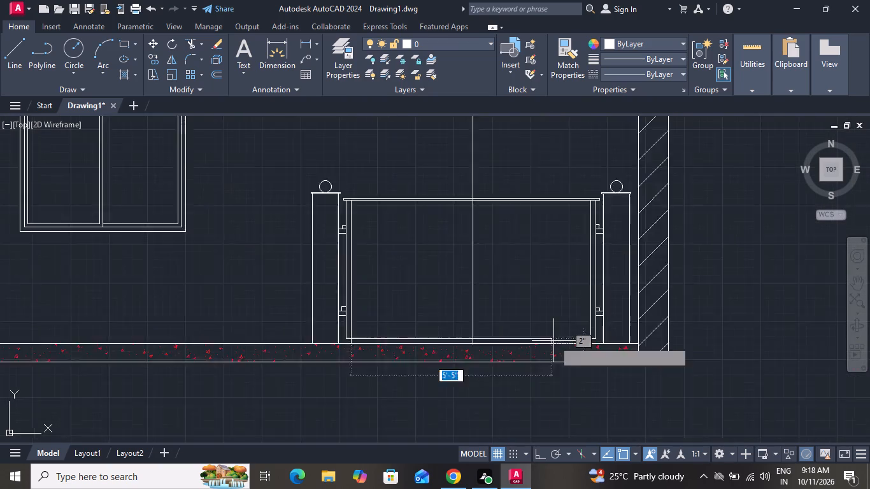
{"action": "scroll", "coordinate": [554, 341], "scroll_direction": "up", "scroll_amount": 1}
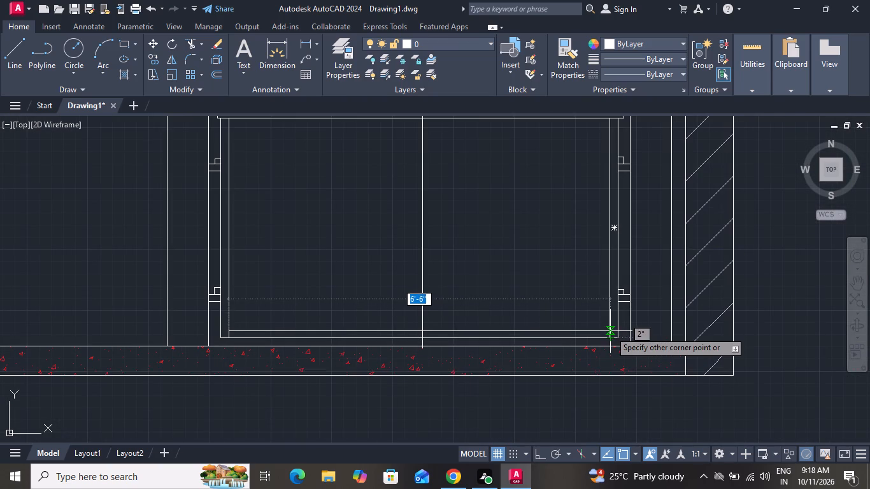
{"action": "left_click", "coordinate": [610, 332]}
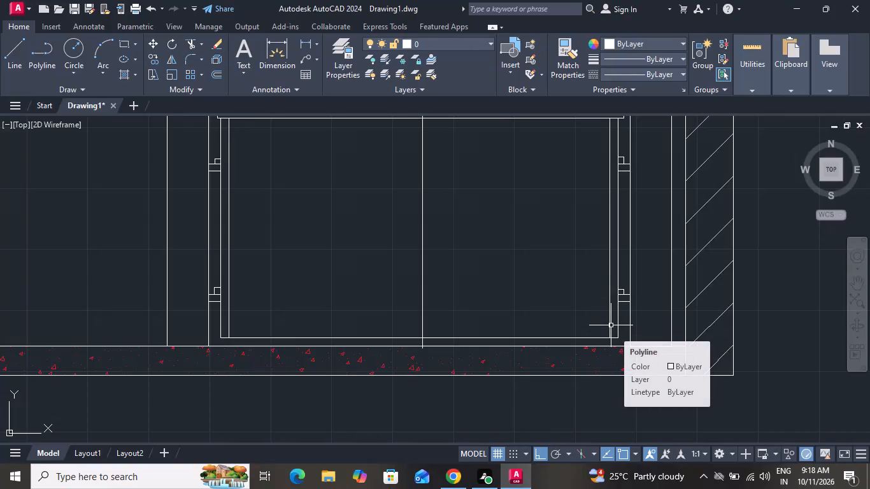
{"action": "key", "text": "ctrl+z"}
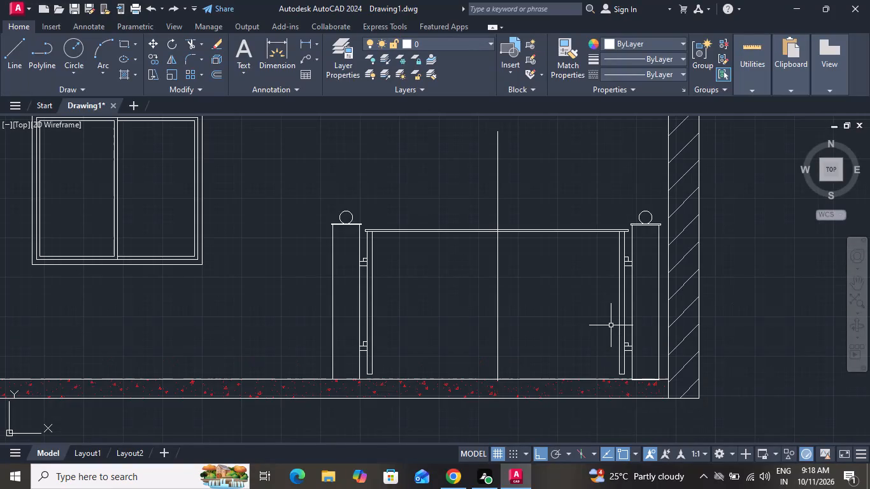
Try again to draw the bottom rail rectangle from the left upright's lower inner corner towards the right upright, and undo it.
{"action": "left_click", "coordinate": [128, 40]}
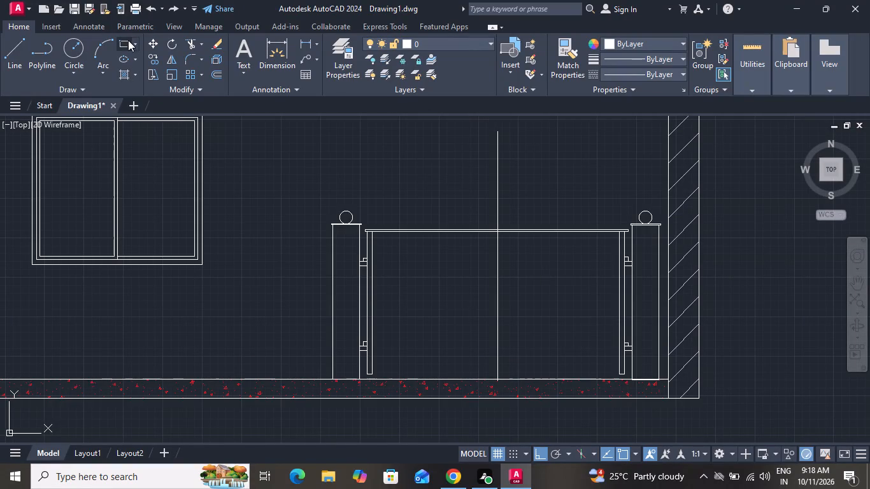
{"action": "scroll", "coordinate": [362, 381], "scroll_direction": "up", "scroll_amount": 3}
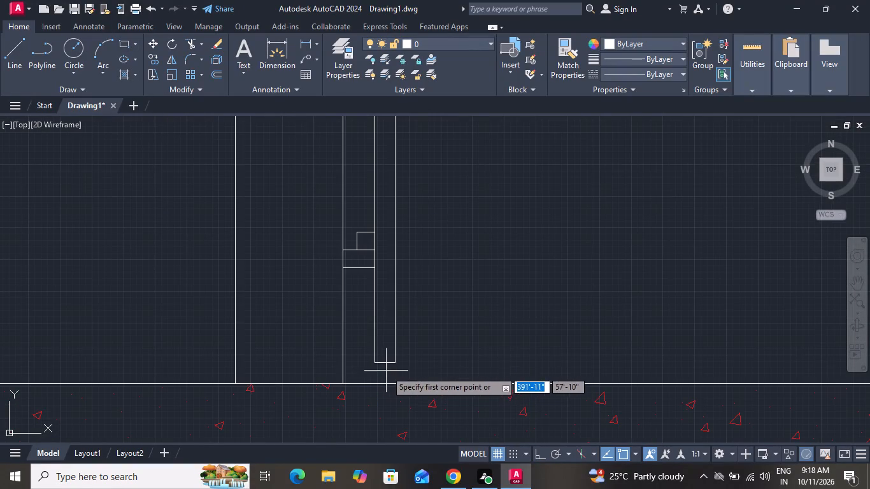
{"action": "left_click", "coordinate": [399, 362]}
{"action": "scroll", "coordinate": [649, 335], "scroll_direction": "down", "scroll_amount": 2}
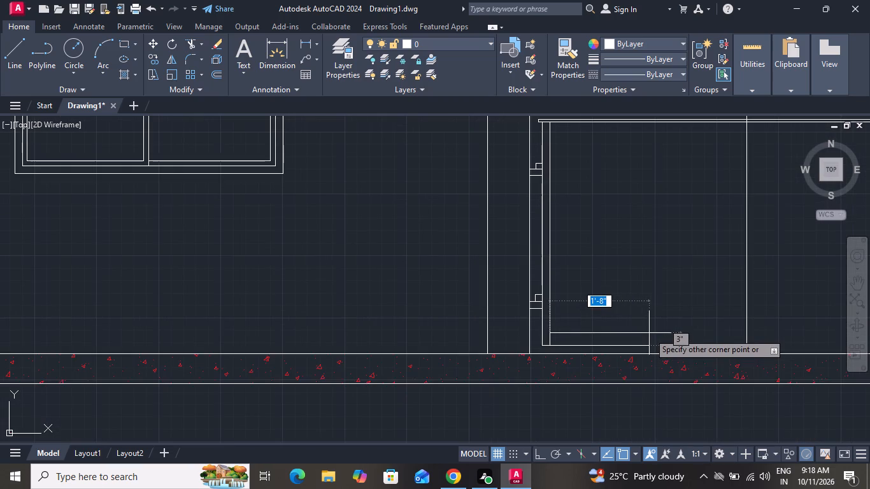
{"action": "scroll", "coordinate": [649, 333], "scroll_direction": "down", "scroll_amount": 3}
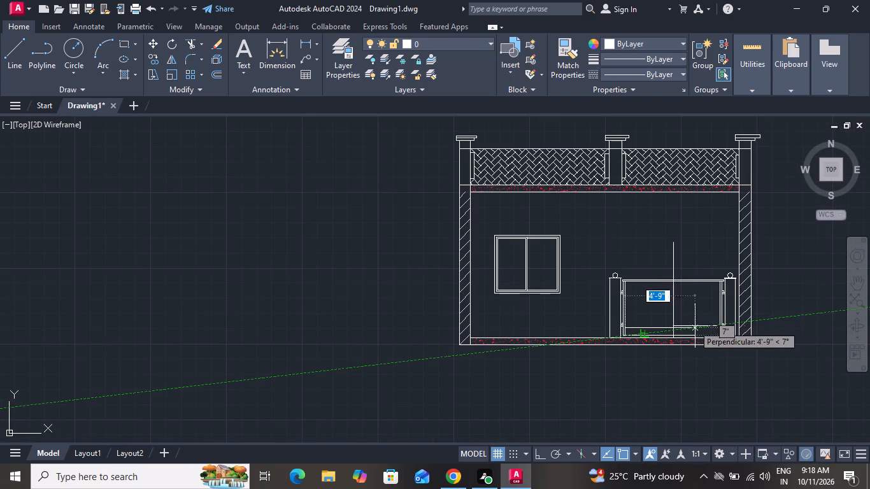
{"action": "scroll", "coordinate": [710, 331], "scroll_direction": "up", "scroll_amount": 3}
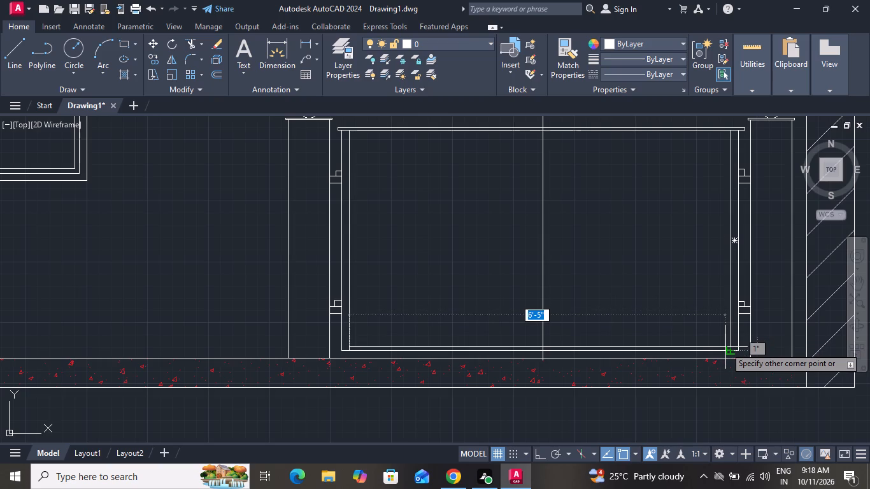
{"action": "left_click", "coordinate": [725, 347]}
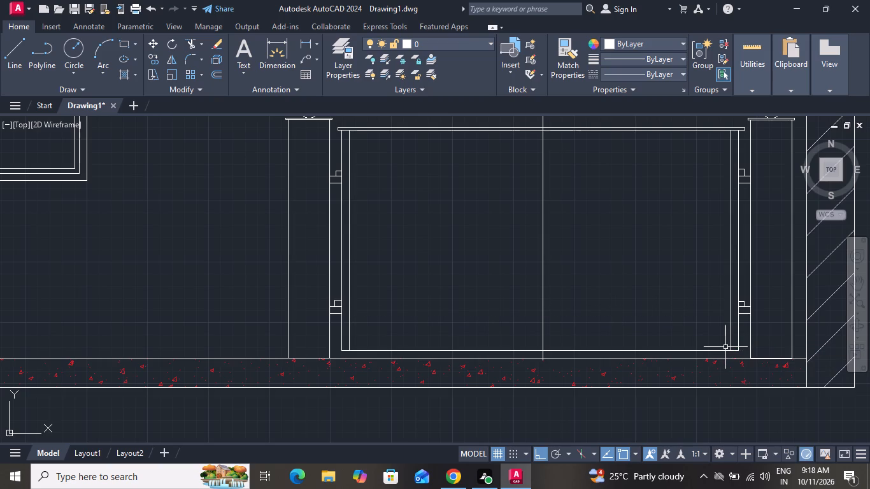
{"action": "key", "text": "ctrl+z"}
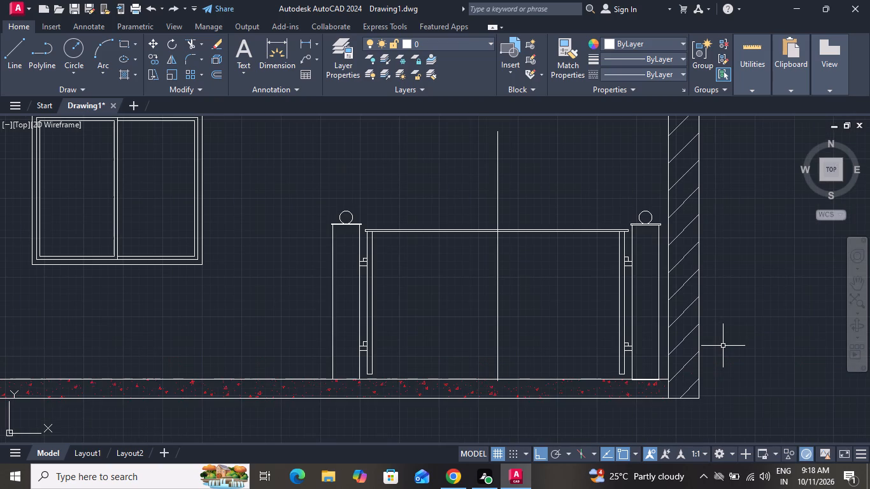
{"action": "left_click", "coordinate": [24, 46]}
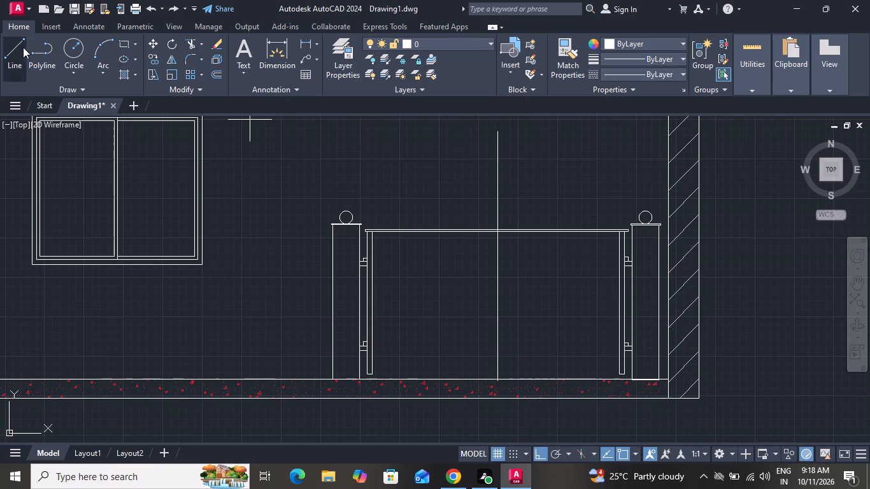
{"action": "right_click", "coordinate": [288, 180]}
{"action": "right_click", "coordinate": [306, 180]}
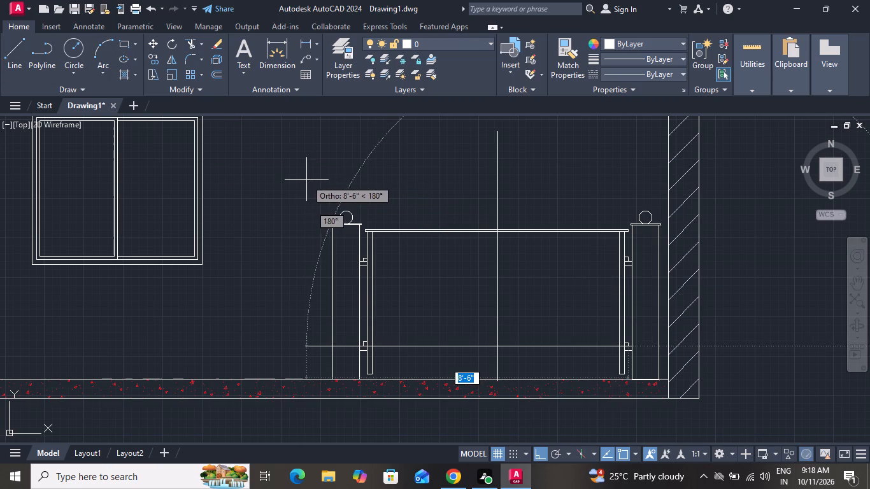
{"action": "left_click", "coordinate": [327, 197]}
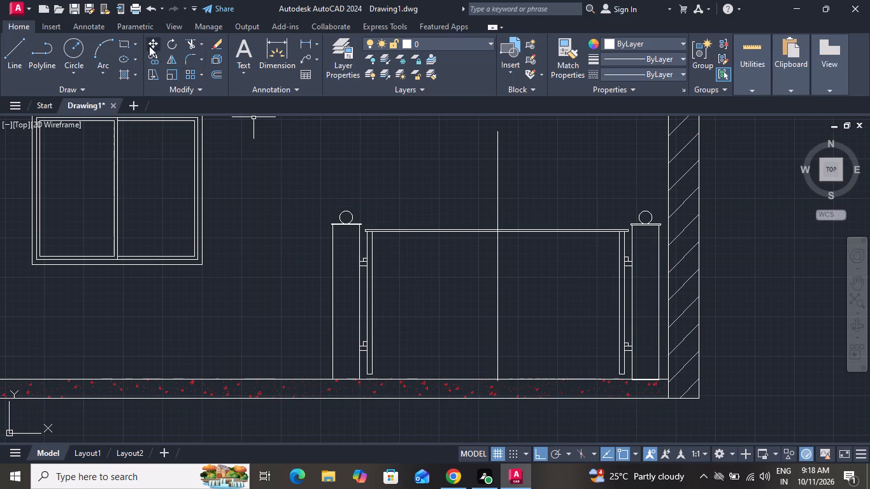
Draw a bottom rail rectangle, about 6'-6" by 2", between the inner edges of the gate uprights at their lower ends.
{"action": "left_click", "coordinate": [127, 42]}
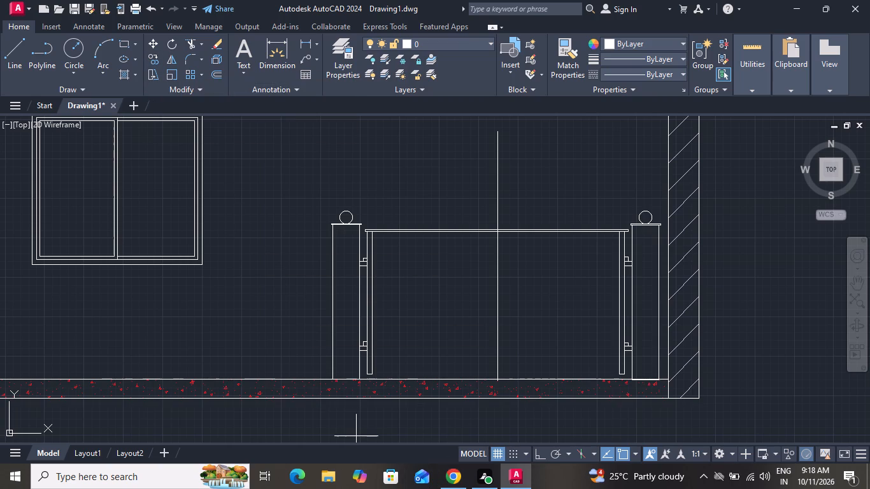
{"action": "scroll", "coordinate": [411, 390], "scroll_direction": "up", "scroll_amount": 2}
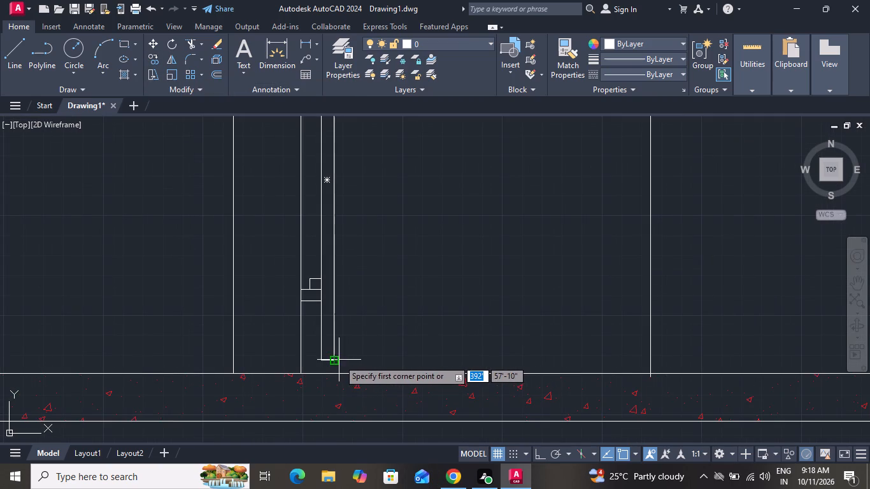
{"action": "left_click", "coordinate": [337, 360]}
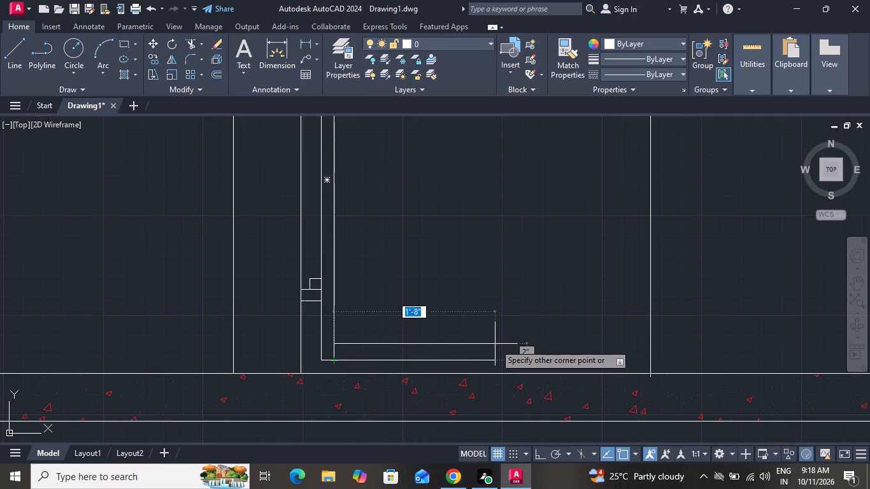
{"action": "scroll", "coordinate": [495, 344], "scroll_direction": "down", "scroll_amount": 2}
{"action": "scroll", "coordinate": [672, 340], "scroll_direction": "up", "scroll_amount": 3}
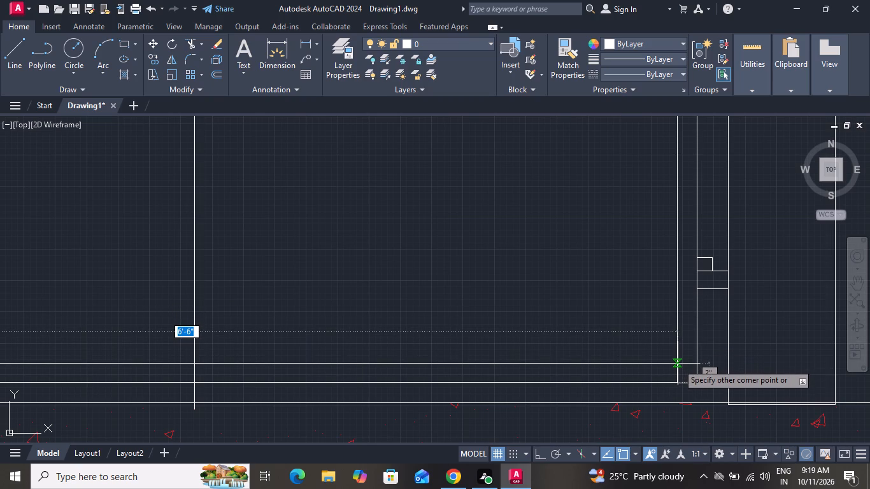
{"action": "left_click", "coordinate": [678, 364]}
{"action": "scroll", "coordinate": [686, 367], "scroll_direction": "down", "scroll_amount": 3}
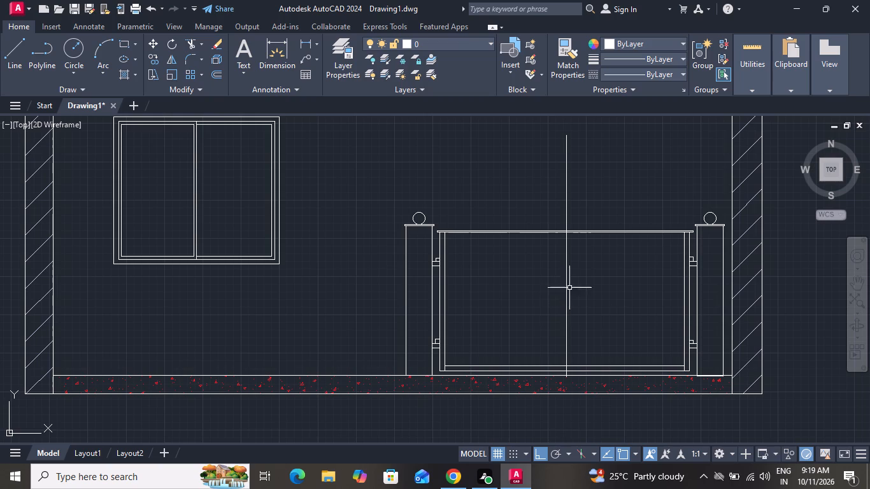
Trim away the overlapping vertical edges between the left gate upright and the bottom rail at their lower corner.
{"action": "left_click", "coordinate": [189, 45]}
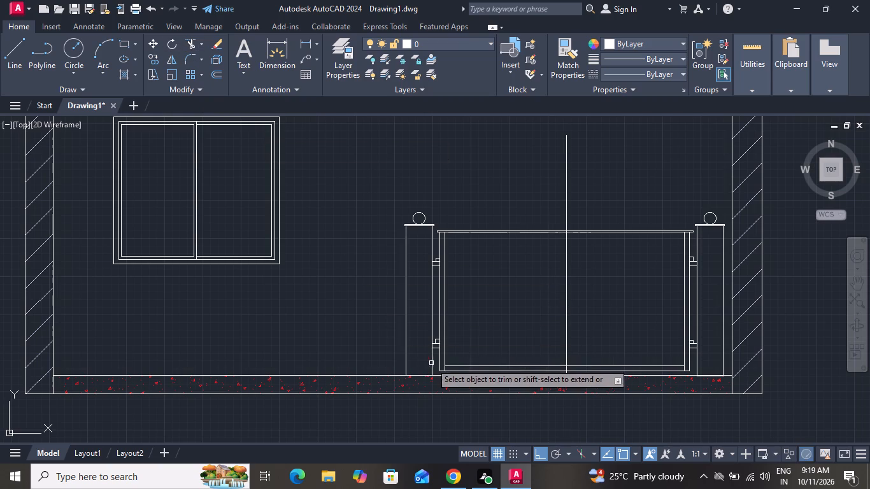
{"action": "scroll", "coordinate": [431, 363], "scroll_direction": "up", "scroll_amount": 4}
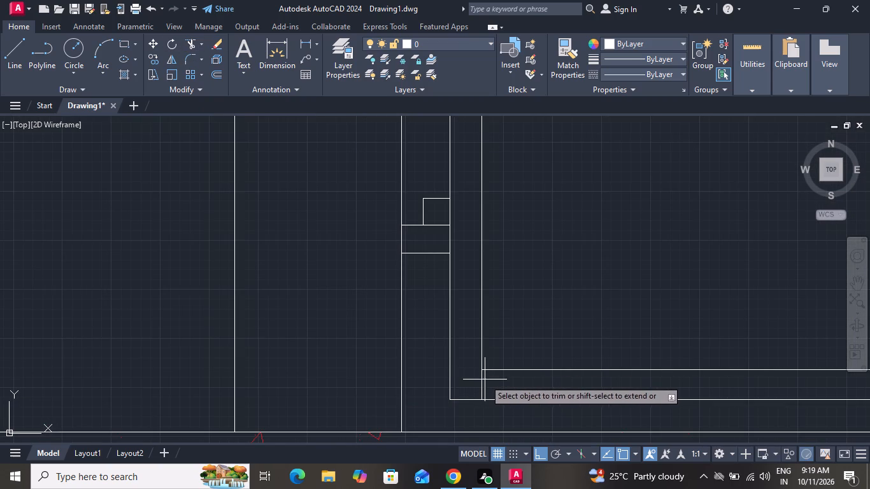
{"action": "left_click", "coordinate": [485, 379]}
{"action": "left_click", "coordinate": [479, 381]}
Trim the vertical centre line back to the bottom rail's upper edge, removing its parts across and below the rail.
{"action": "scroll", "coordinate": [462, 383], "scroll_direction": "down", "scroll_amount": 3}
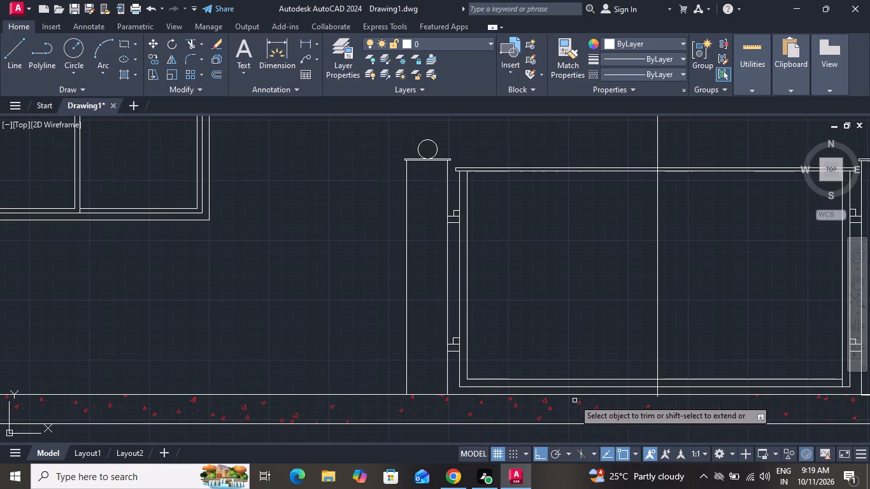
{"action": "scroll", "coordinate": [662, 396], "scroll_direction": "up", "scroll_amount": 4}
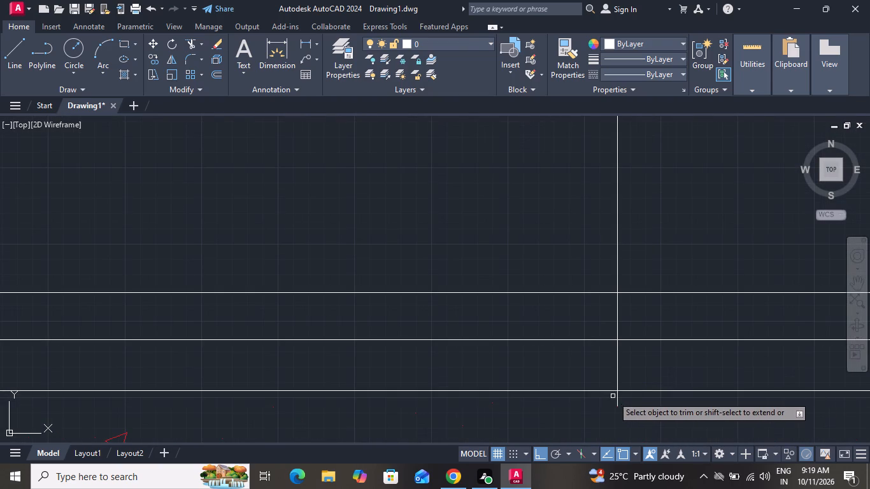
{"action": "left_click", "coordinate": [617, 397]}
{"action": "left_click", "coordinate": [618, 386]}
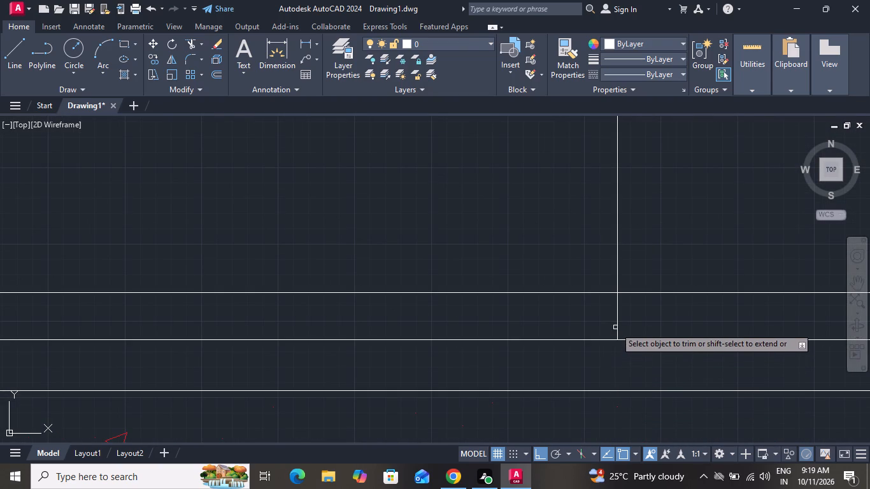
{"action": "left_click", "coordinate": [616, 324]}
{"action": "scroll", "coordinate": [554, 337], "scroll_direction": "down", "scroll_amount": 2}
{"action": "scroll", "coordinate": [554, 345], "scroll_direction": "up", "scroll_amount": 1}
{"action": "scroll", "coordinate": [554, 347], "scroll_direction": "down", "scroll_amount": 1}
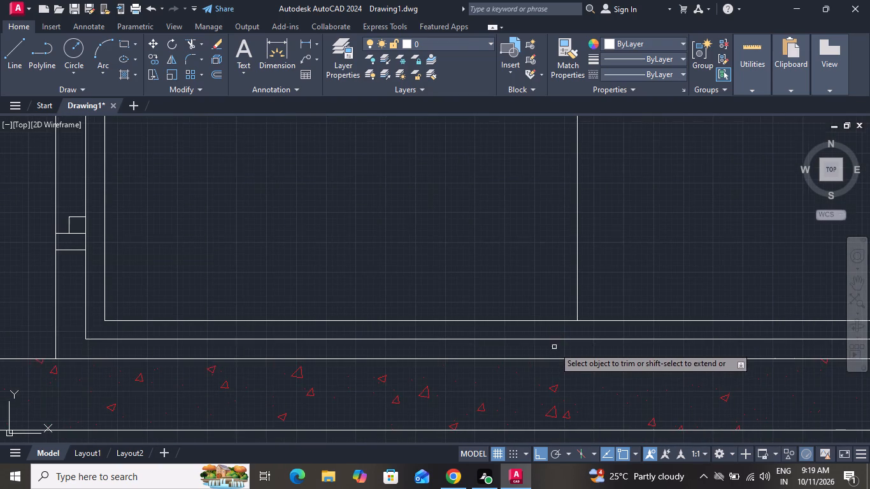
Trim away the overlapping vertical edges between the right gate upright and the bottom rail at their lower corner.
{"action": "scroll", "coordinate": [543, 368], "scroll_direction": "down", "scroll_amount": 3}
{"action": "scroll", "coordinate": [646, 372], "scroll_direction": "up", "scroll_amount": 4}
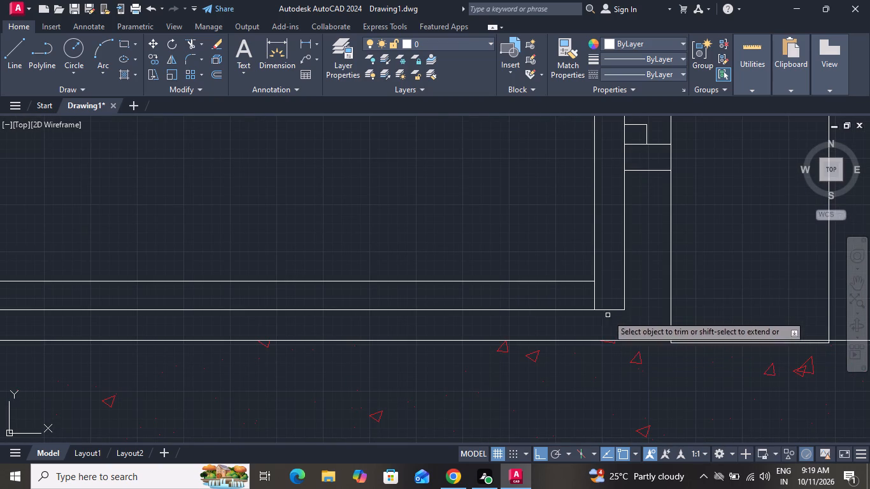
{"action": "left_click", "coordinate": [594, 299]}
{"action": "left_click", "coordinate": [593, 299]}
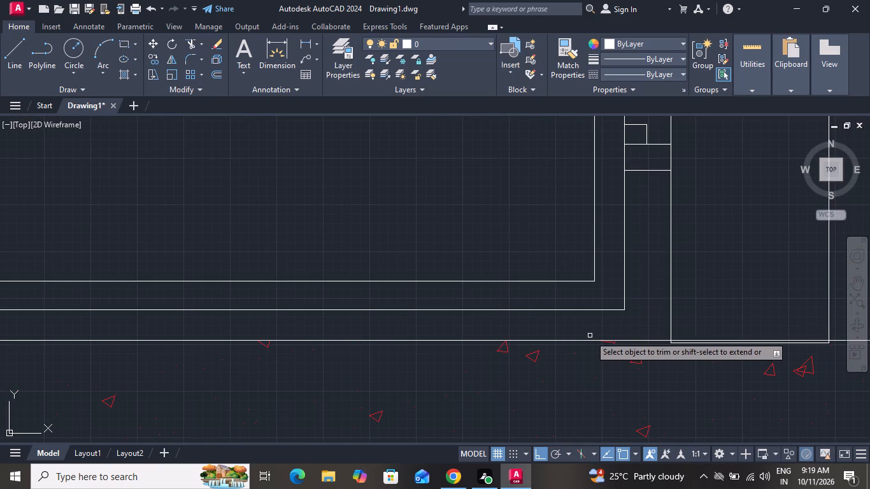
{"action": "scroll", "coordinate": [589, 341], "scroll_direction": "down", "scroll_amount": 2}
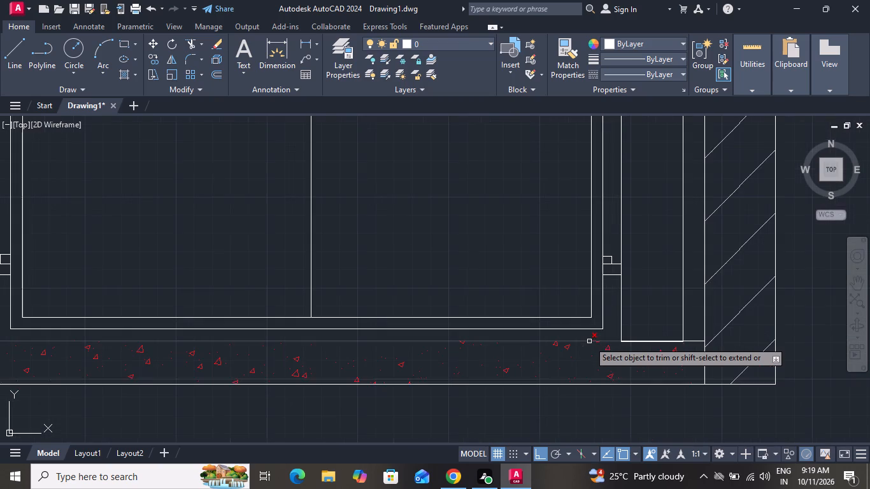
{"action": "scroll", "coordinate": [589, 341], "scroll_direction": "down", "scroll_amount": 1}
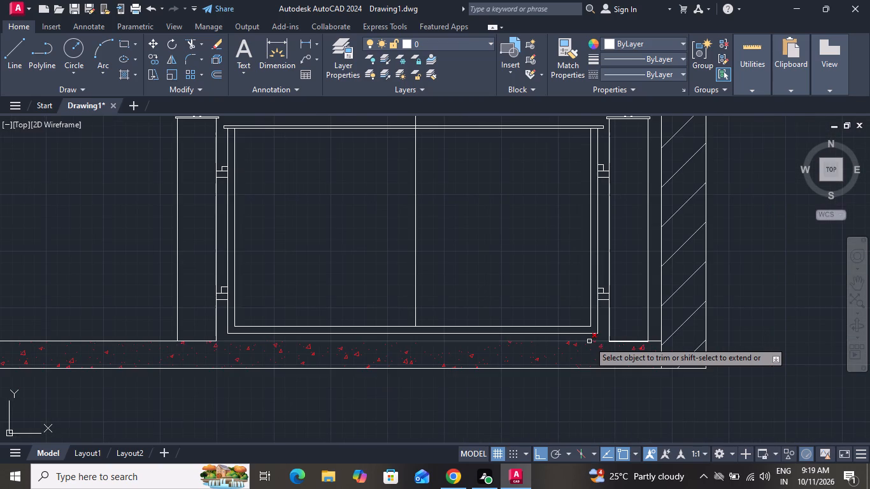
{"action": "right_click", "coordinate": [578, 378]}
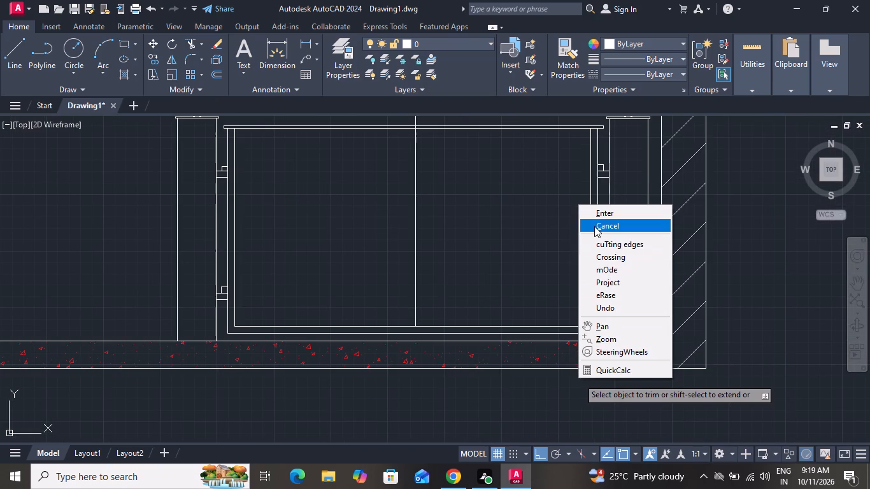
{"action": "left_click", "coordinate": [595, 226]}
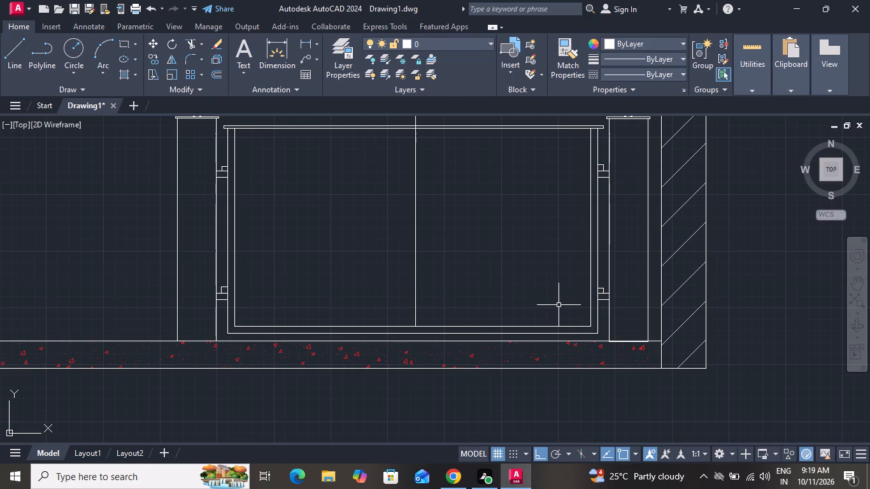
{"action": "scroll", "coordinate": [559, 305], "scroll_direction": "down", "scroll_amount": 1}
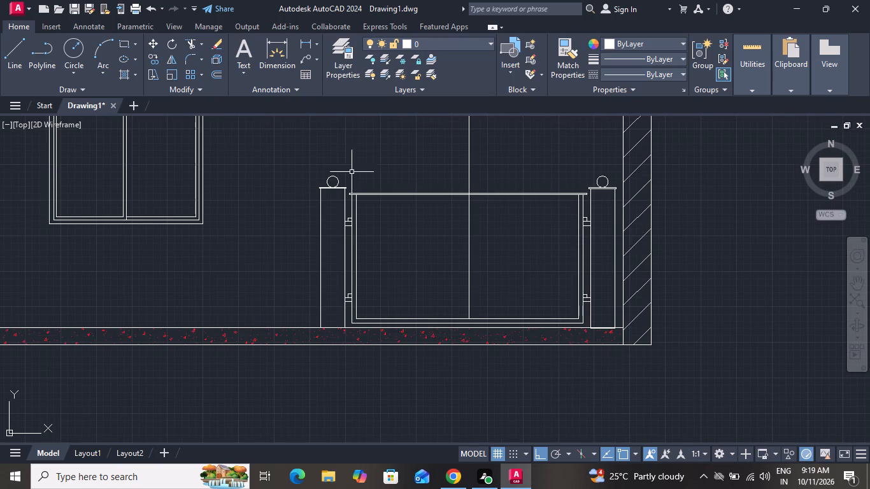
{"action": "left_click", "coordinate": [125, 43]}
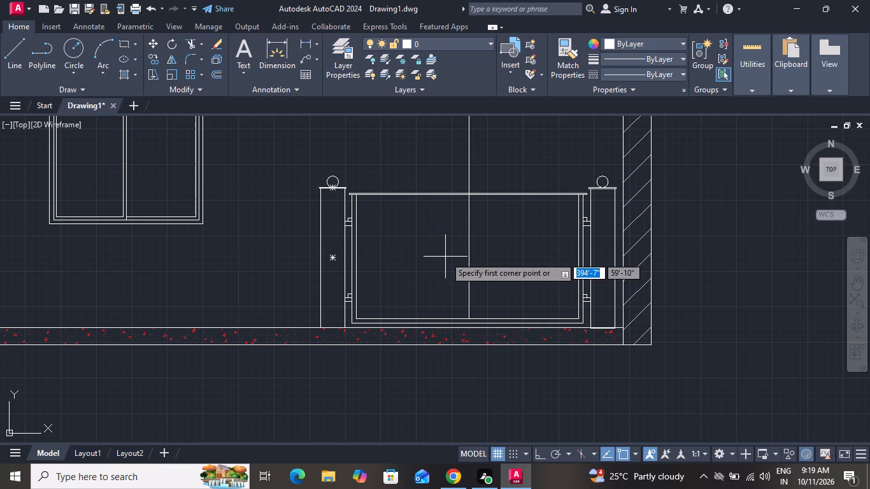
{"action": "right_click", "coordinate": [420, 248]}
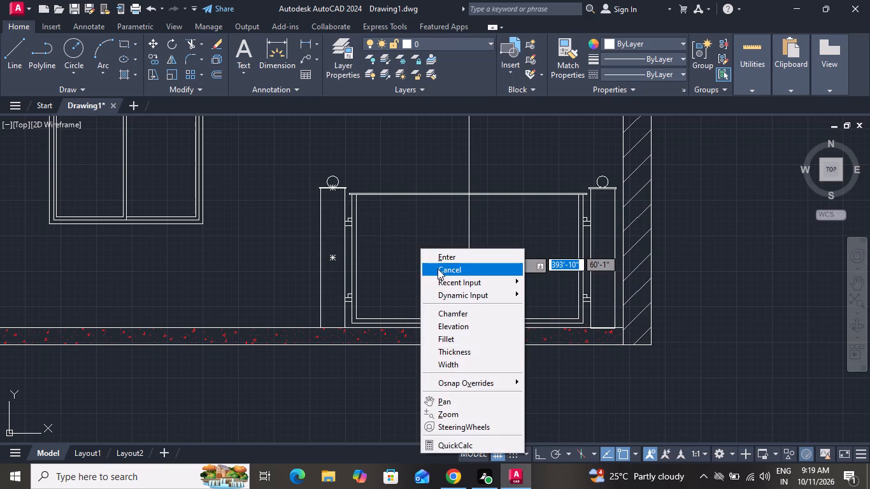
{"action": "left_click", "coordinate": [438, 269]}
Draw a vertical bar line about 3'-7" long from the top rail's underside to the bottom rail, near the left gate upright.
{"action": "left_click", "coordinate": [22, 42]}
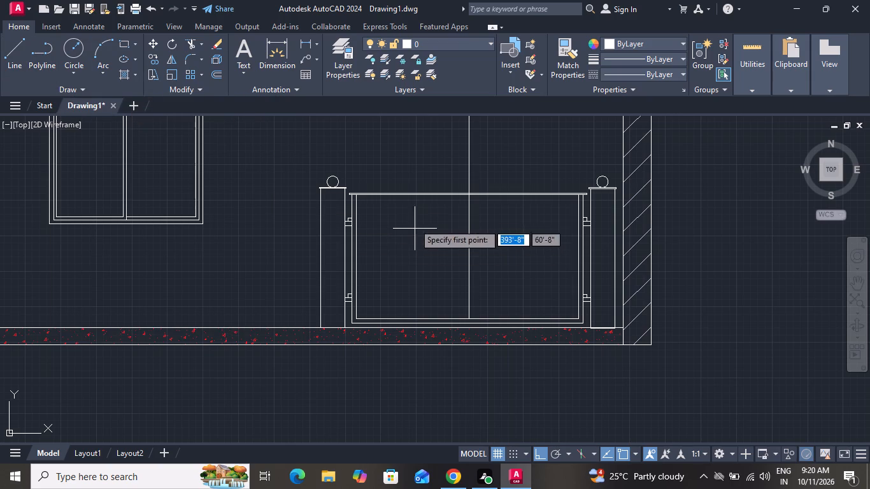
{"action": "scroll", "coordinate": [386, 196], "scroll_direction": "up", "scroll_amount": 1}
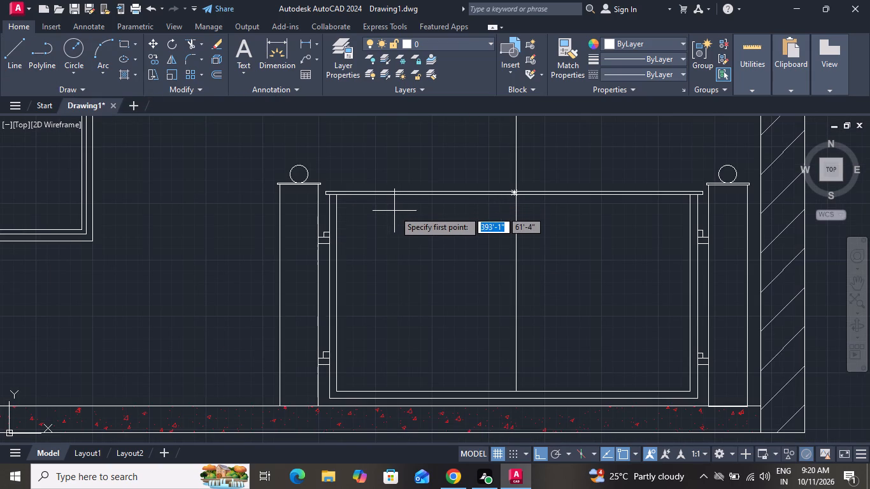
{"action": "scroll", "coordinate": [403, 201], "scroll_direction": "up", "scroll_amount": 2}
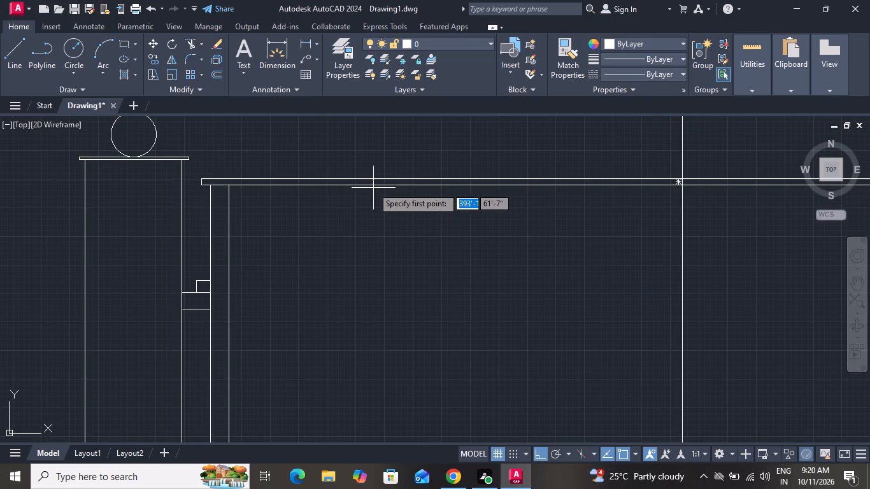
{"action": "left_click", "coordinate": [359, 185]}
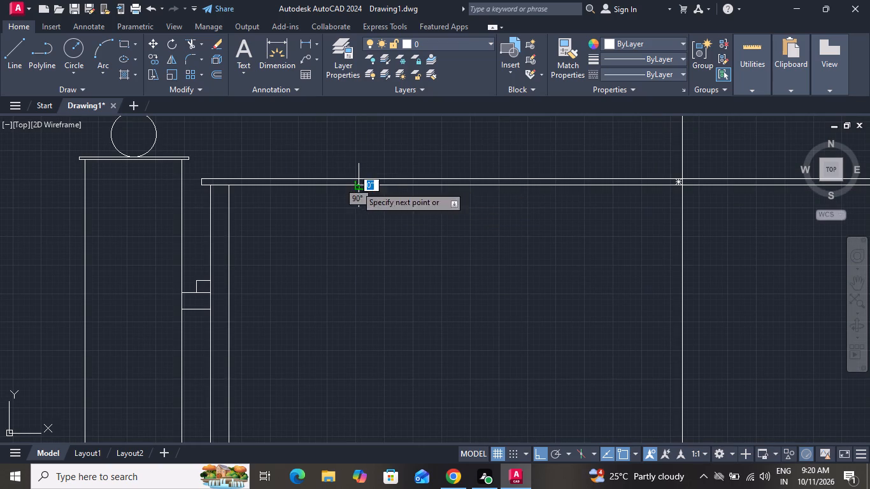
{"action": "scroll", "coordinate": [357, 314], "scroll_direction": "down", "scroll_amount": 5}
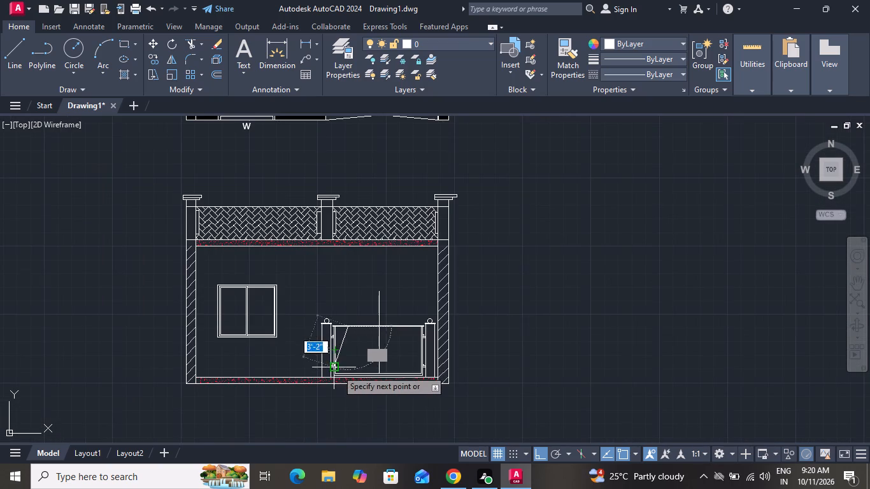
{"action": "scroll", "coordinate": [337, 372], "scroll_direction": "up", "scroll_amount": 5}
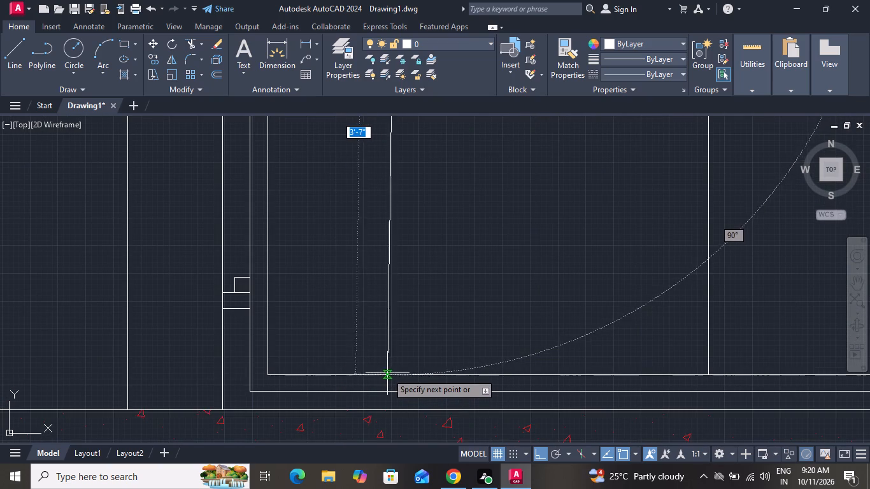
{"action": "left_click", "coordinate": [393, 373]}
{"action": "scroll", "coordinate": [394, 372], "scroll_direction": "up", "scroll_amount": 1}
{"action": "right_click", "coordinate": [394, 372]}
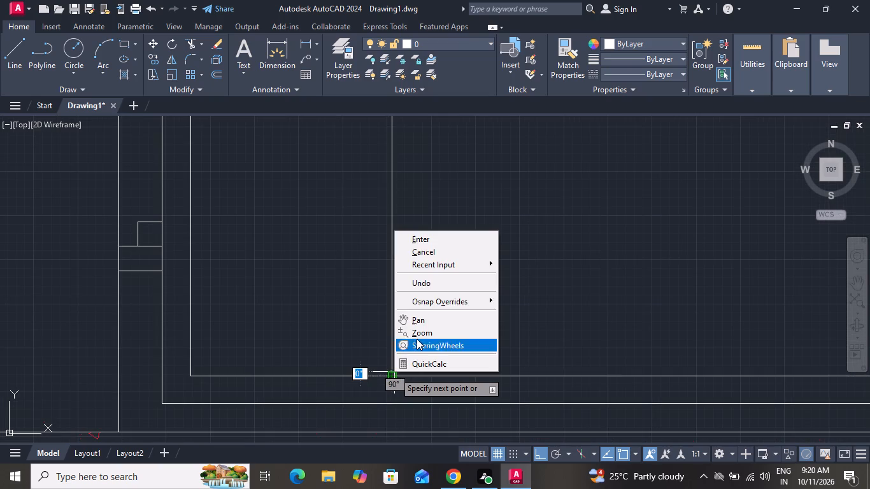
{"action": "left_click", "coordinate": [418, 251]}
{"action": "scroll", "coordinate": [397, 408], "scroll_direction": "down", "scroll_amount": 3}
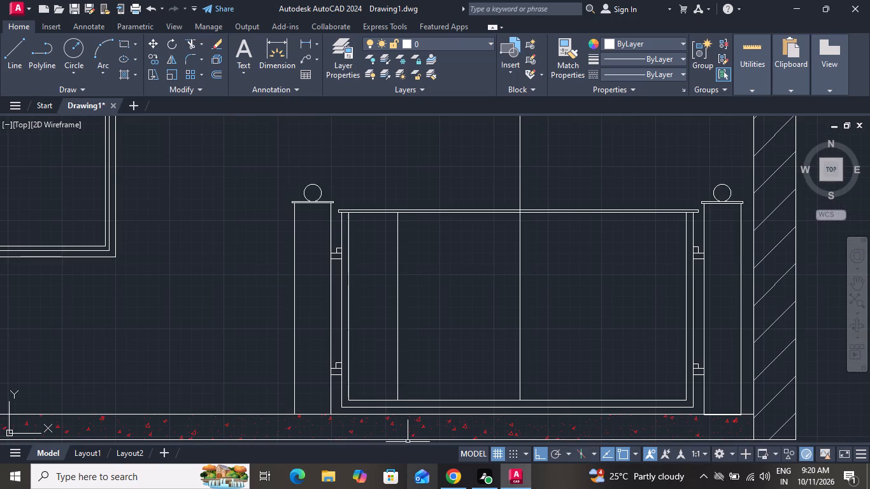
Offset the new vertical bar line 1" to the right, towards the gate's centre line.
{"action": "key", "text": "o"}
{"action": "key", "text": "space"}
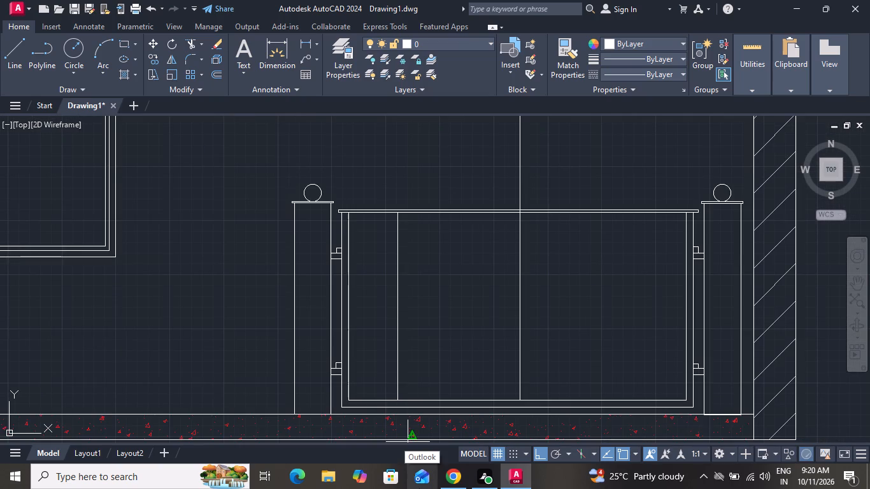
{"action": "key", "text": "1"}
{"action": "key", "text": "shift+quotedbl"}
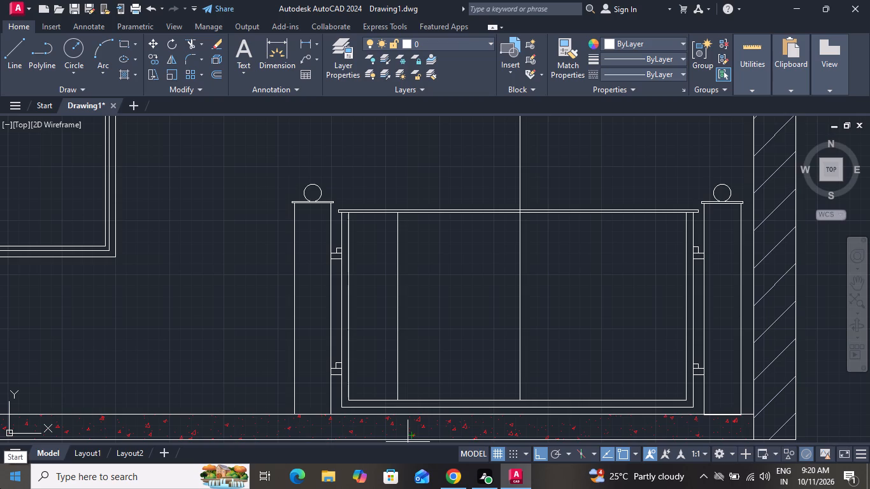
{"action": "key", "text": "Return"}
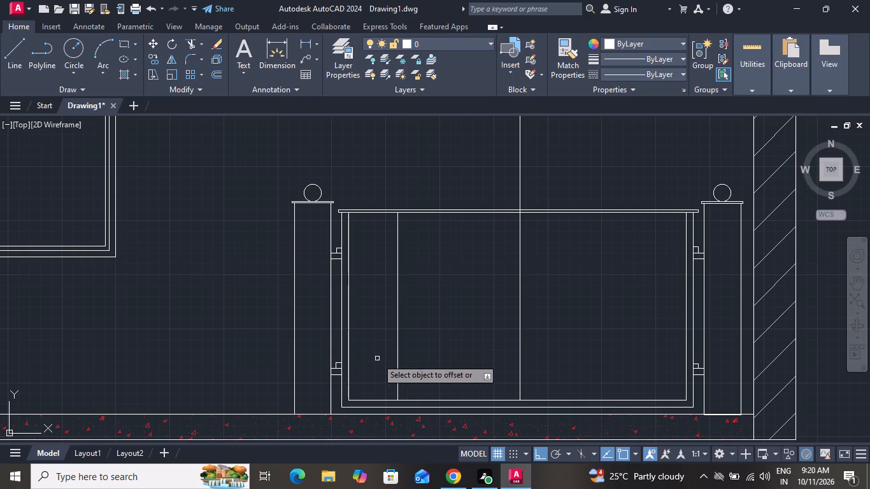
{"action": "left_click", "coordinate": [398, 331]}
{"action": "left_click", "coordinate": [408, 327]}
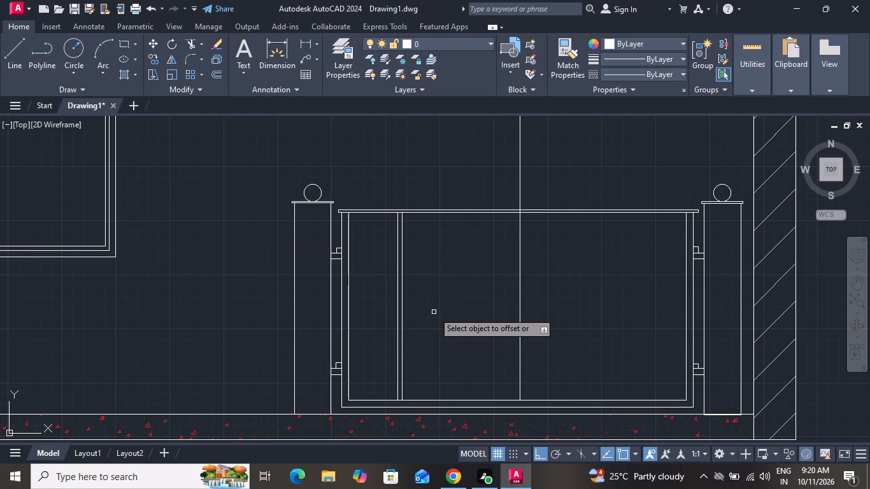
{"action": "scroll", "coordinate": [434, 313], "scroll_direction": "up", "scroll_amount": 1}
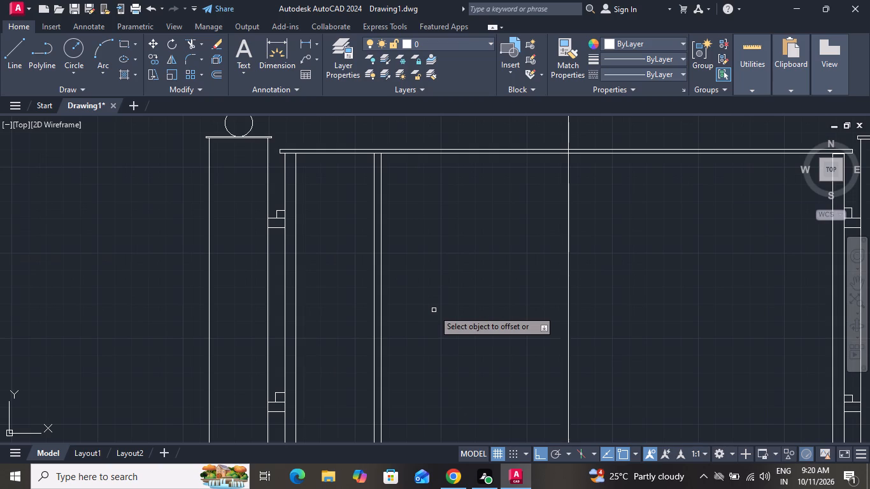
{"action": "right_click", "coordinate": [434, 310]}
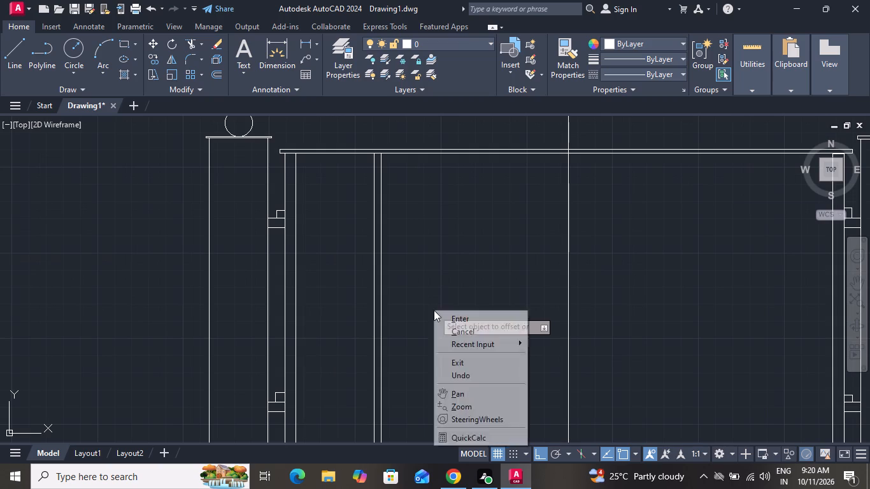
{"action": "left_click", "coordinate": [450, 332]}
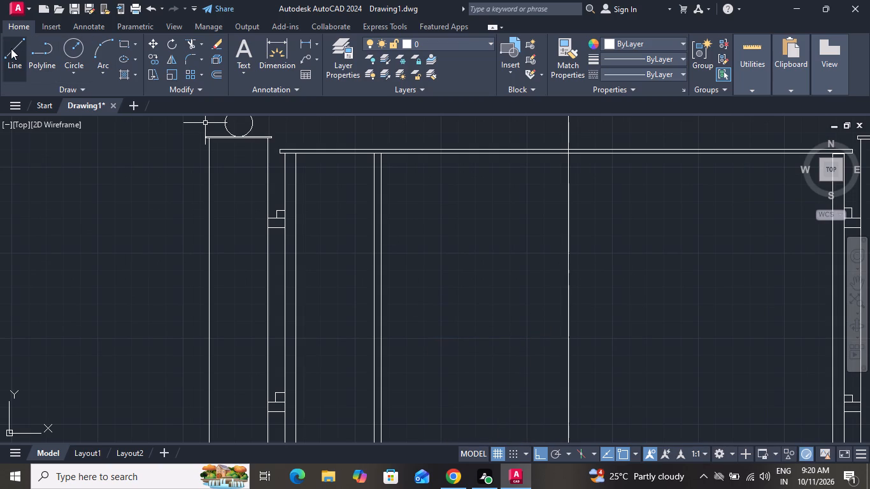
Draw another vertical line from the top rail's underside down to the bottom rail, a short distance right of the 1" bar.
{"action": "left_click", "coordinate": [17, 50]}
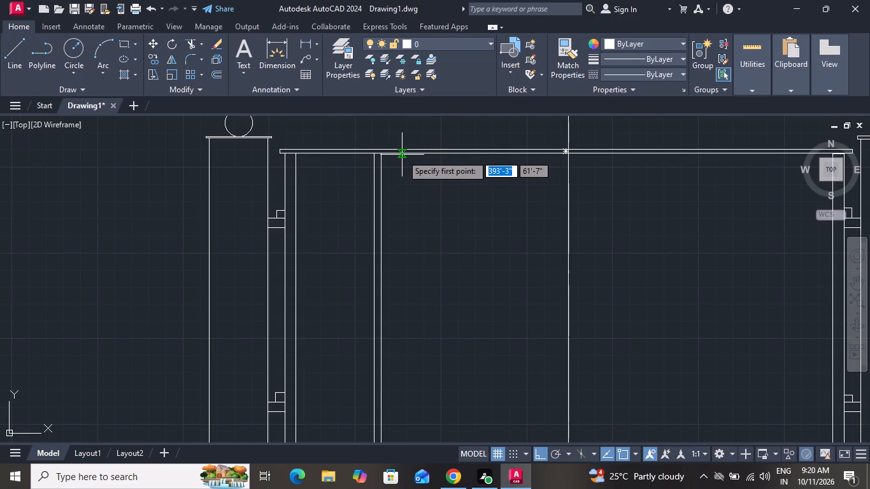
{"action": "left_click", "coordinate": [402, 155]}
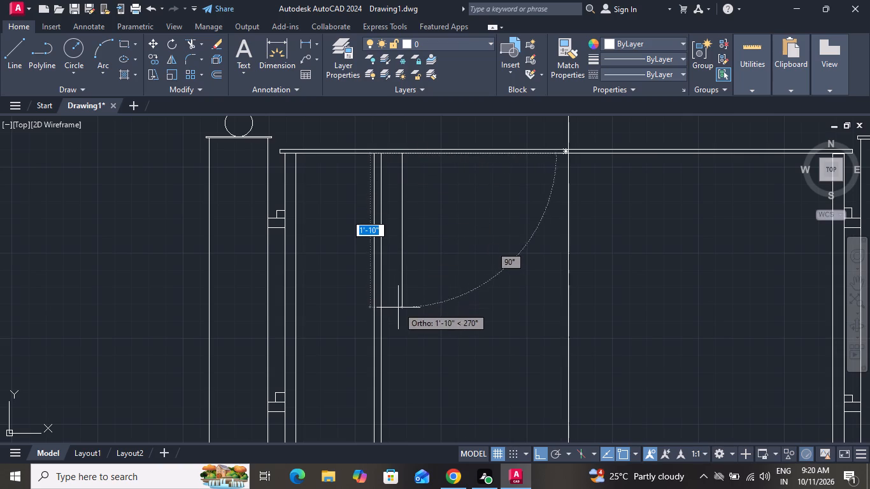
{"action": "scroll", "coordinate": [408, 330], "scroll_direction": "down", "scroll_amount": 1}
{"action": "scroll", "coordinate": [409, 404], "scroll_direction": "up", "scroll_amount": 2}
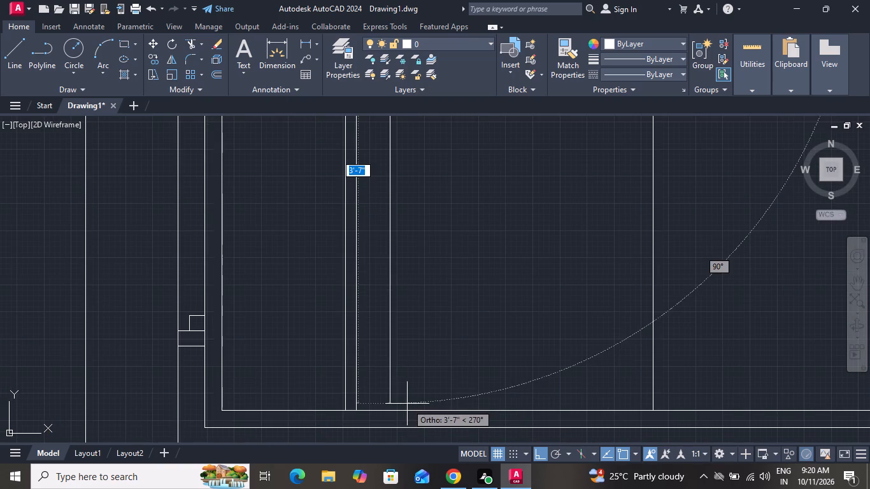
{"action": "left_click", "coordinate": [389, 412]}
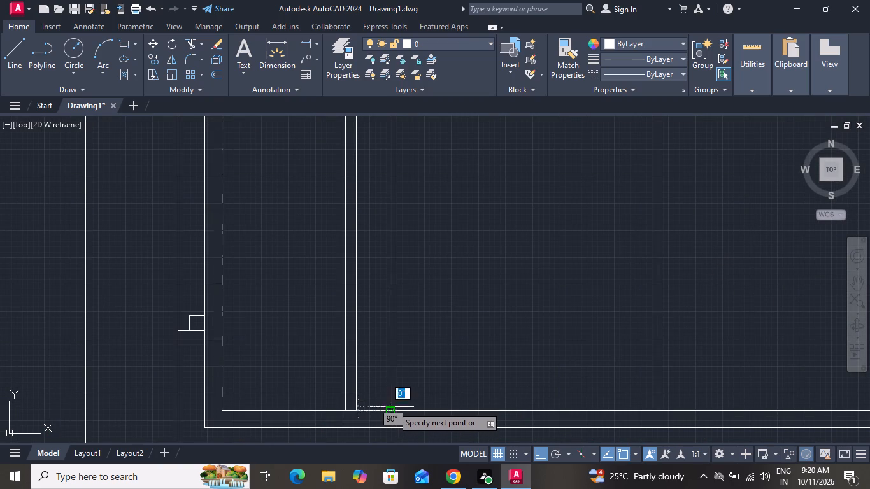
{"action": "right_click", "coordinate": [392, 406]}
{"action": "left_click", "coordinate": [417, 282]}
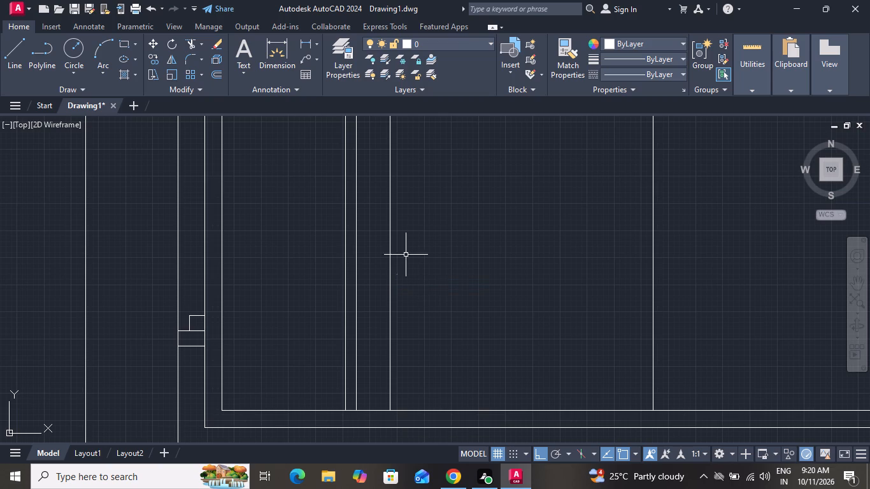
Draw another vertical line about 3'-8" long from the top rail's underside to the bottom rail, right of the last bar line.
{"action": "left_click", "coordinate": [23, 55]}
{"action": "scroll", "coordinate": [408, 225], "scroll_direction": "down", "scroll_amount": 1}
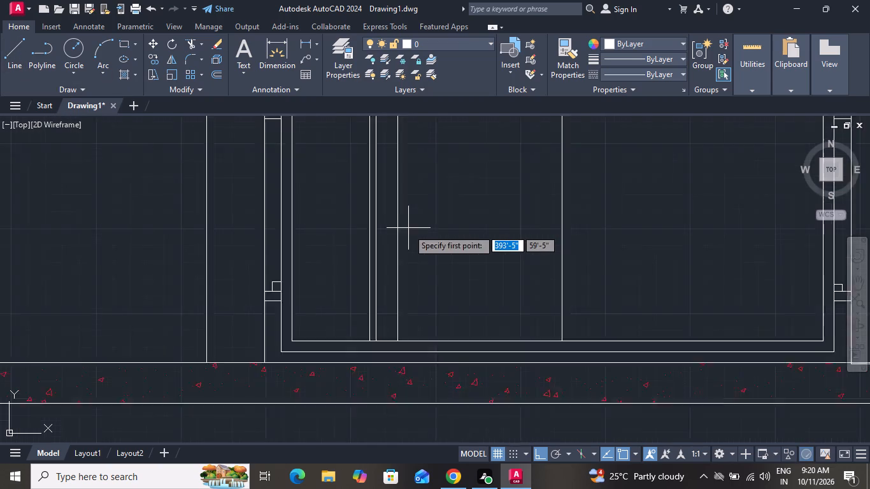
{"action": "scroll", "coordinate": [408, 229], "scroll_direction": "down", "scroll_amount": 3}
{"action": "scroll", "coordinate": [415, 187], "scroll_direction": "up", "scroll_amount": 3}
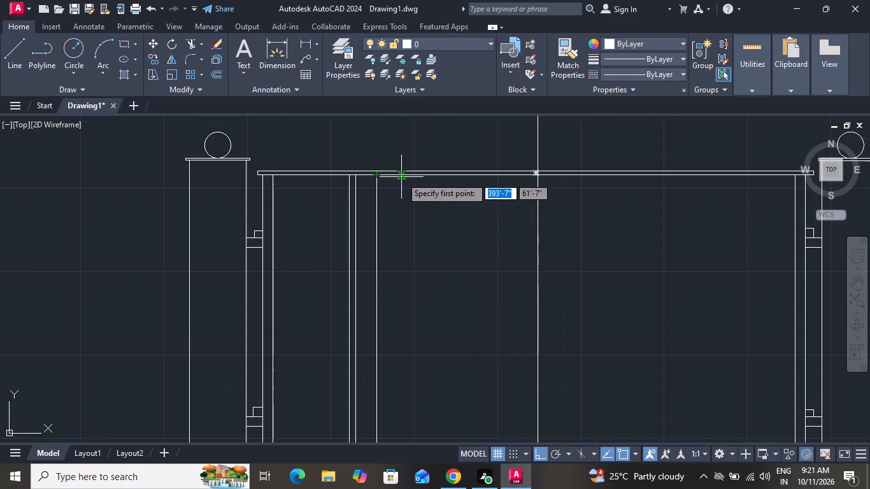
{"action": "left_click", "coordinate": [400, 176]}
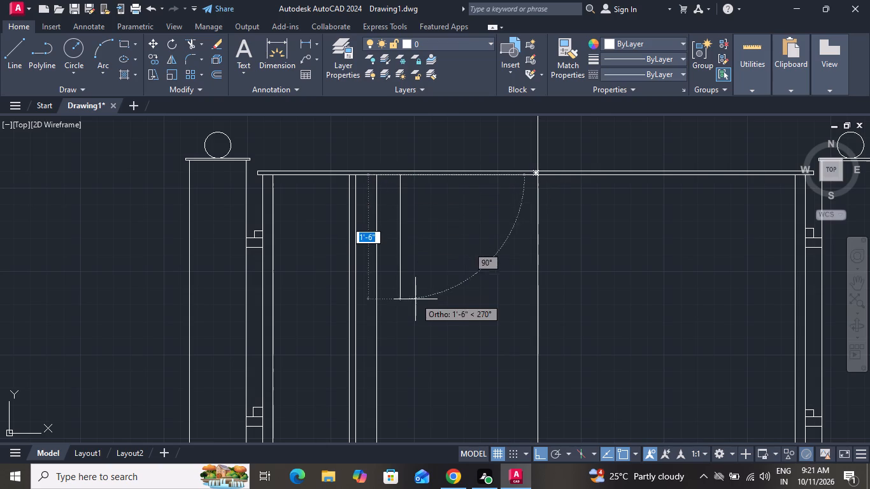
{"action": "scroll", "coordinate": [415, 302], "scroll_direction": "down", "scroll_amount": 1}
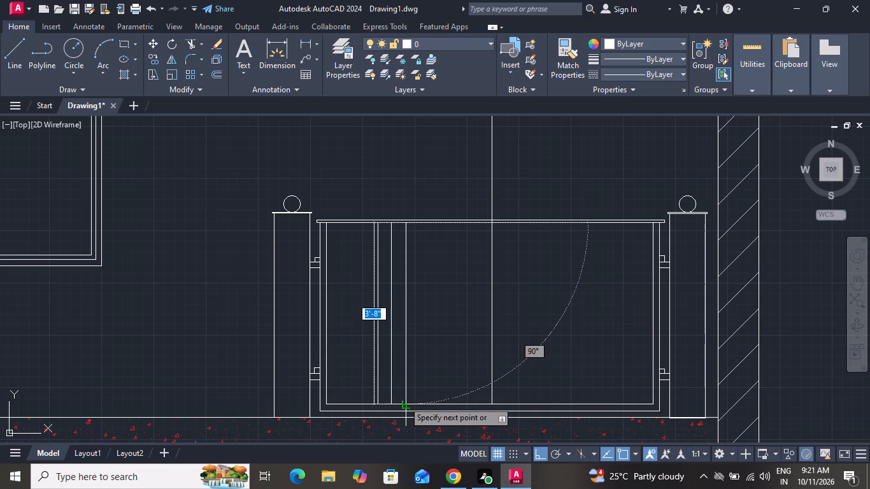
{"action": "left_click", "coordinate": [404, 401]}
{"action": "right_click", "coordinate": [405, 401]}
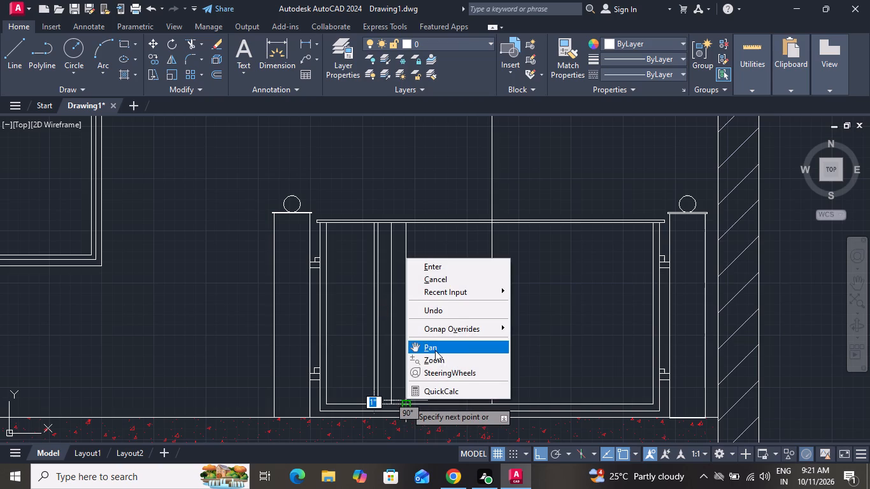
{"action": "left_click", "coordinate": [457, 281]}
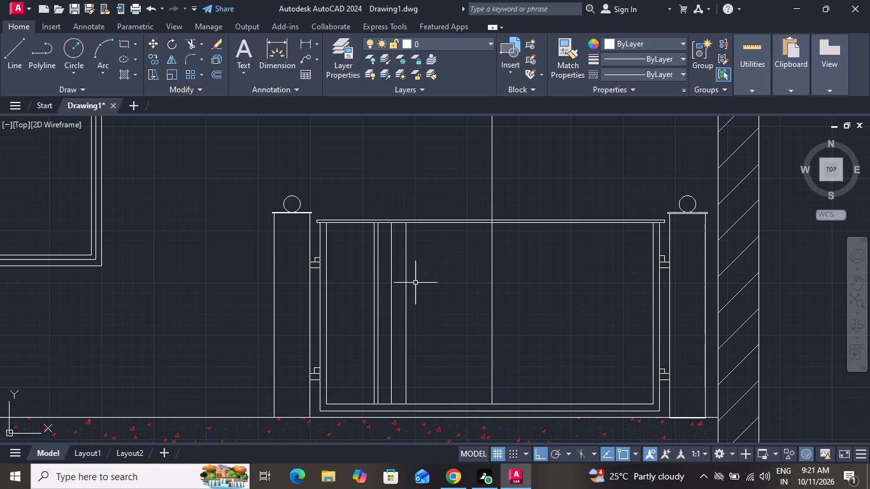
Offset the two single vertical bar lines 1" each to the right, towards the gate's centre line.
{"action": "scroll", "coordinate": [410, 283], "scroll_direction": "up", "scroll_amount": 1}
{"action": "type", "text": "o 1"}
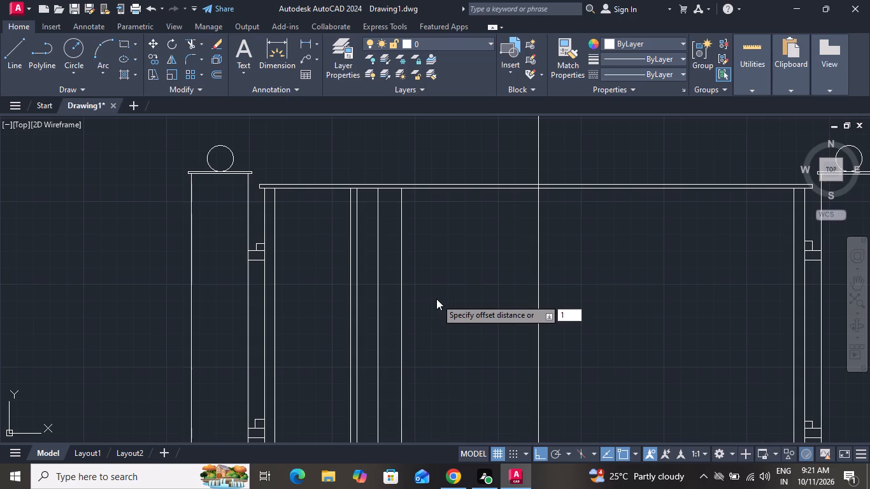
{"action": "key", "text": "shift+quotedbl"}
{"action": "key", "text": "Return"}
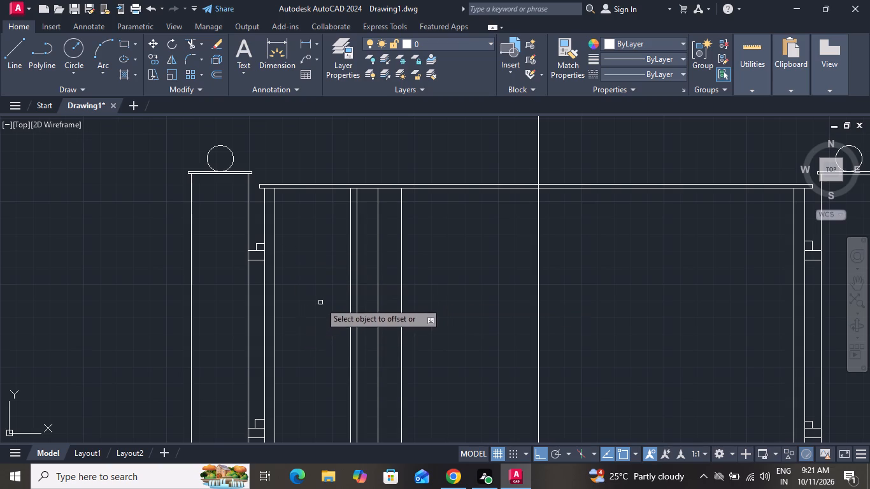
{"action": "scroll", "coordinate": [332, 298], "scroll_direction": "up", "scroll_amount": 2}
{"action": "left_click", "coordinate": [434, 293]}
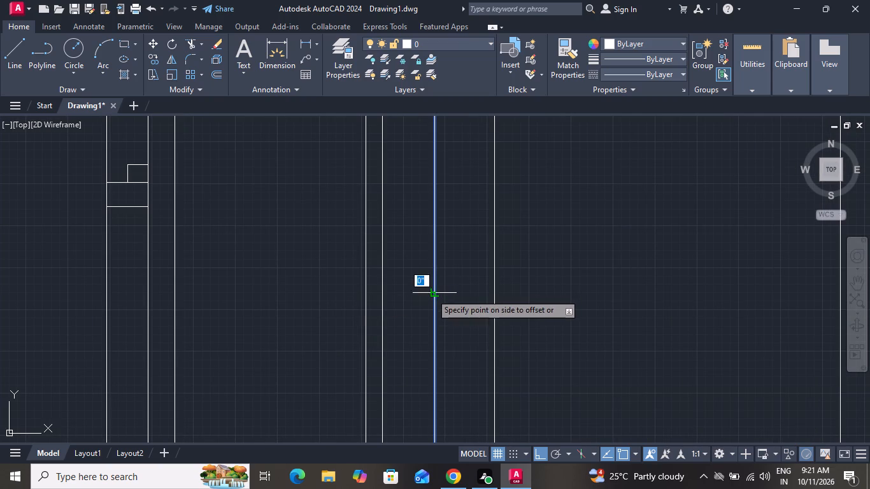
{"action": "left_click", "coordinate": [431, 299]}
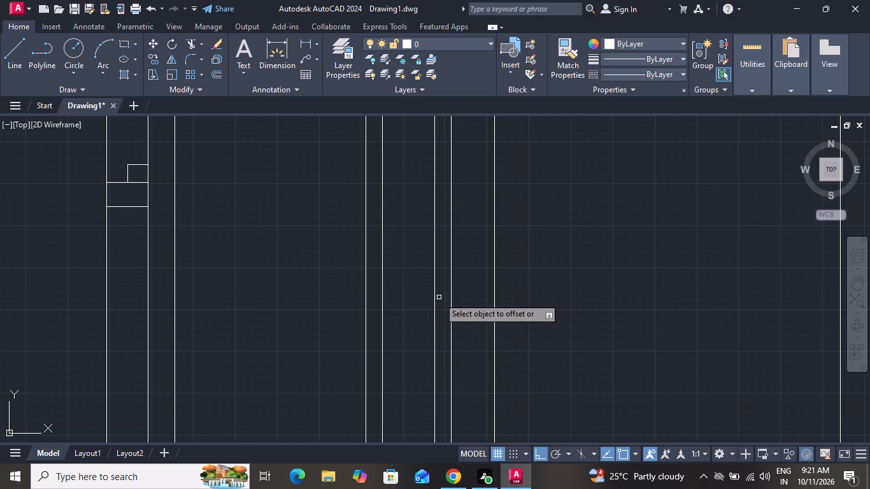
{"action": "left_click", "coordinate": [441, 295]}
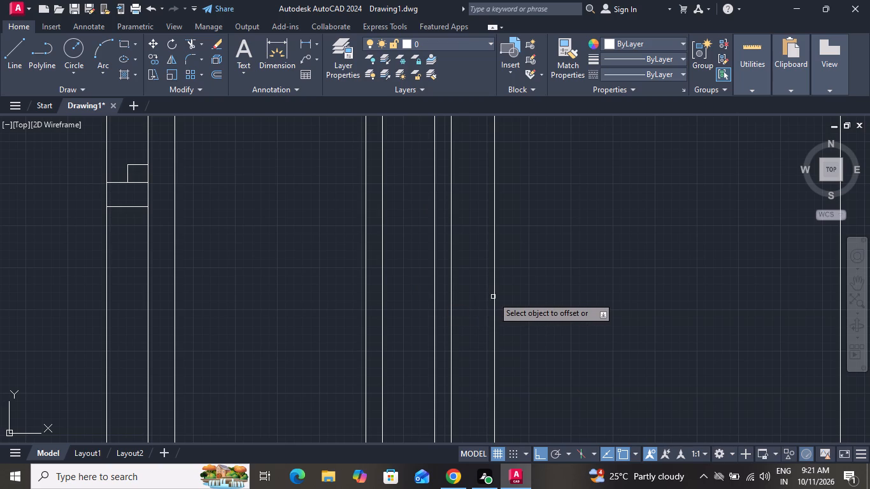
{"action": "left_click", "coordinate": [495, 295]}
{"action": "left_click", "coordinate": [505, 292]}
{"action": "scroll", "coordinate": [510, 292], "scroll_direction": "up", "scroll_amount": 1}
{"action": "scroll", "coordinate": [510, 292], "scroll_direction": "down", "scroll_amount": 4}
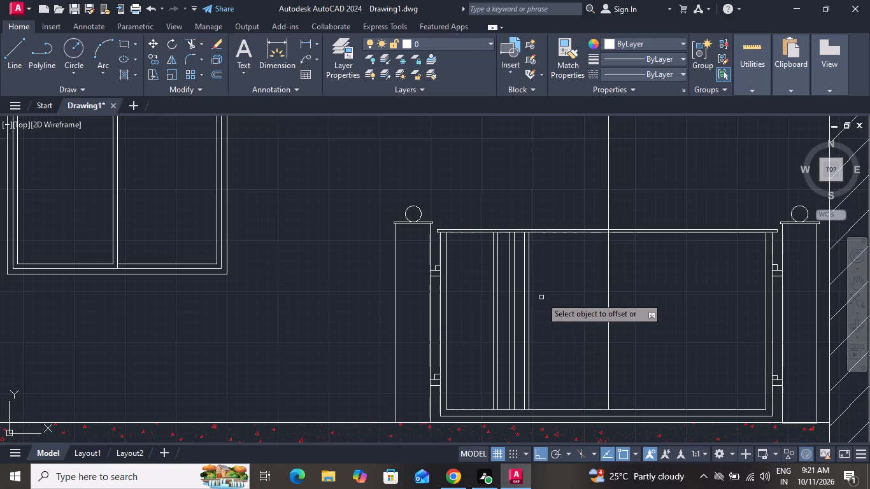
{"action": "right_click", "coordinate": [541, 297]}
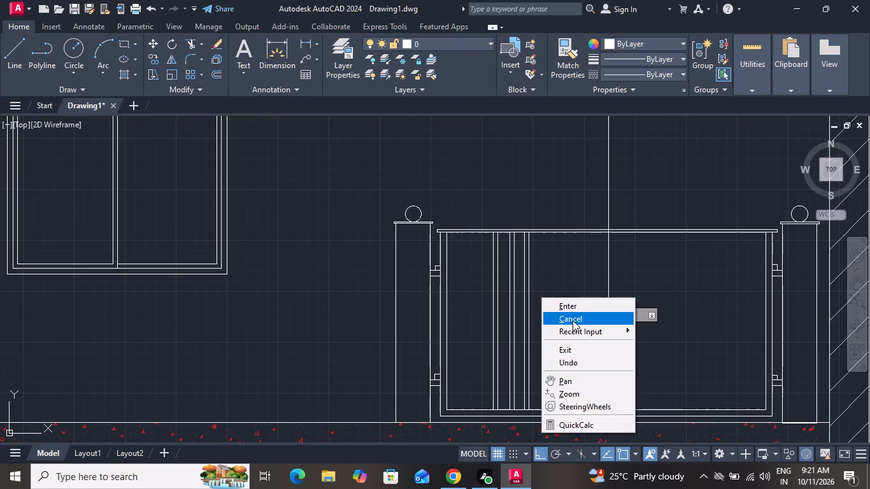
{"action": "left_click", "coordinate": [573, 320]}
Draw a horizontal line across the middle bar, from the first bar's right edge to the third bar's left edge.
{"action": "left_click", "coordinate": [17, 52]}
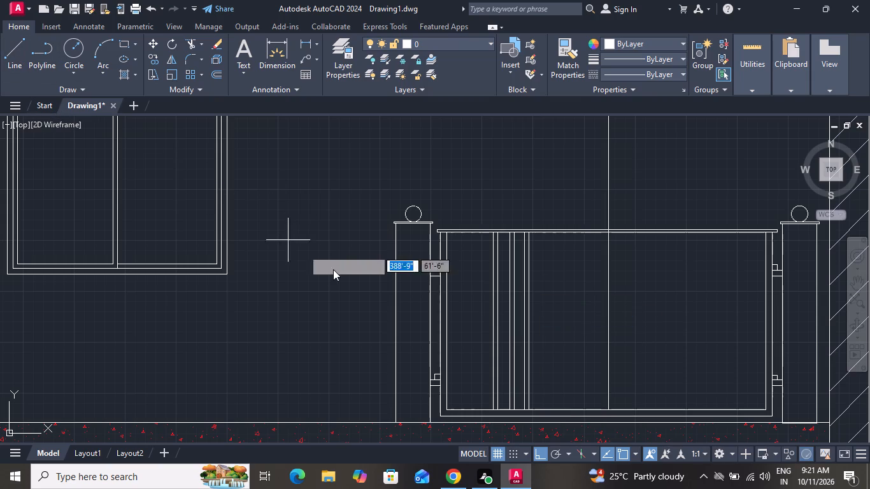
{"action": "scroll", "coordinate": [509, 300], "scroll_direction": "up", "scroll_amount": 2}
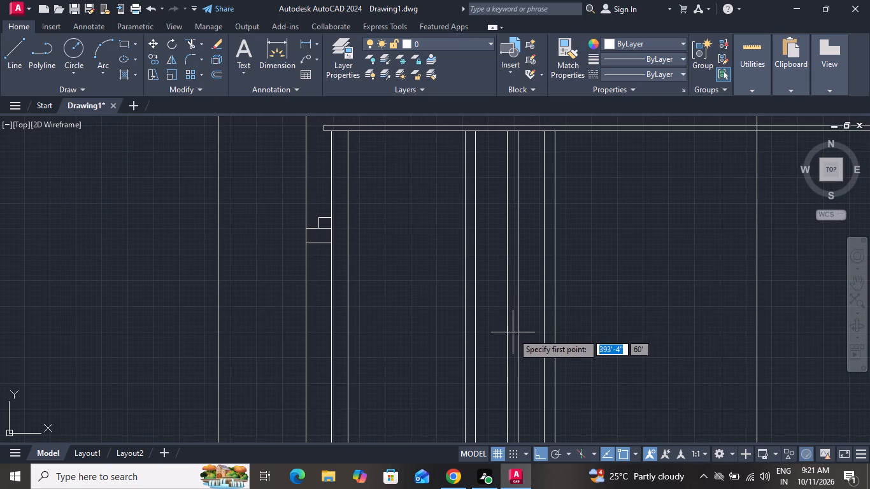
{"action": "scroll", "coordinate": [486, 329], "scroll_direction": "up", "scroll_amount": 2}
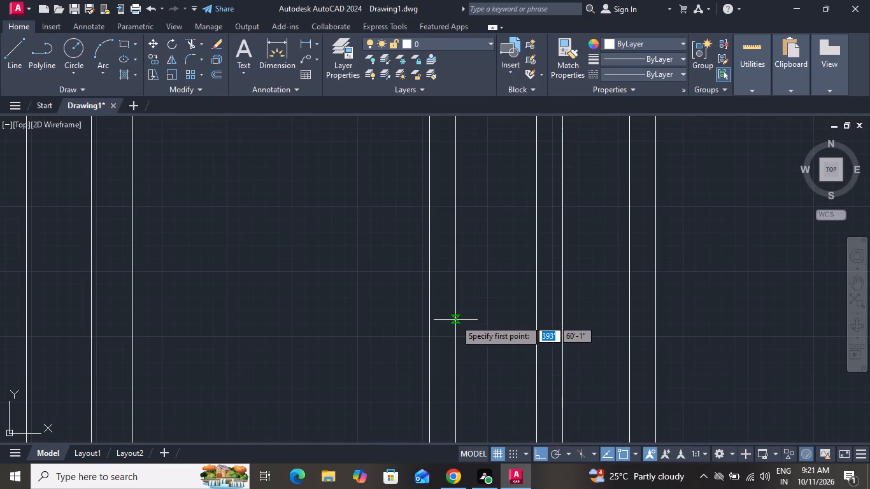
{"action": "left_click", "coordinate": [455, 320]}
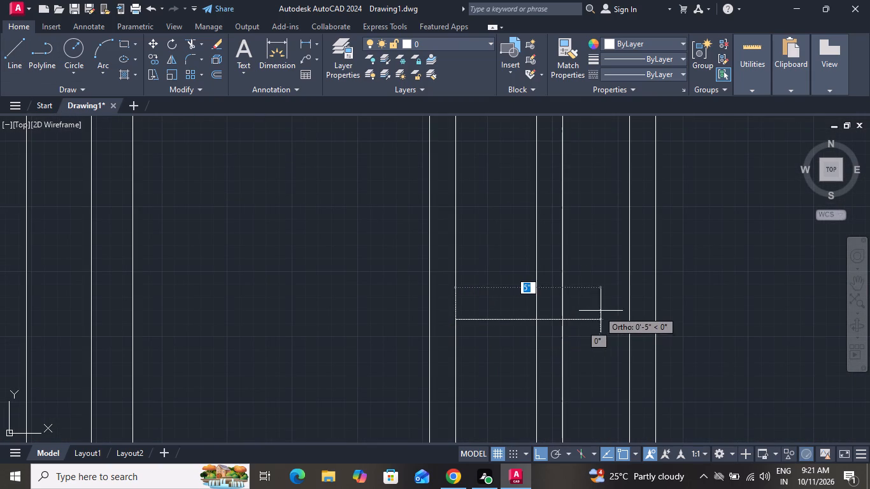
{"action": "left_click", "coordinate": [630, 316]}
{"action": "scroll", "coordinate": [631, 315], "scroll_direction": "up", "scroll_amount": 1}
{"action": "right_click", "coordinate": [631, 315]}
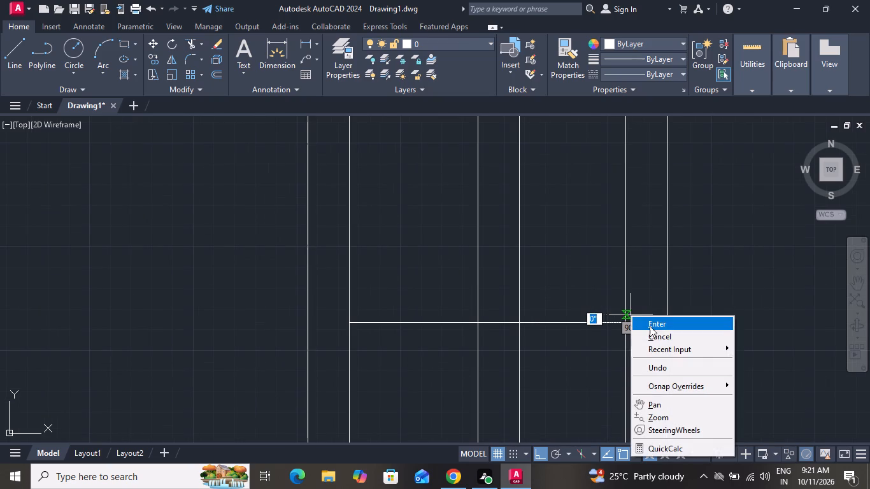
{"action": "left_click", "coordinate": [650, 334]}
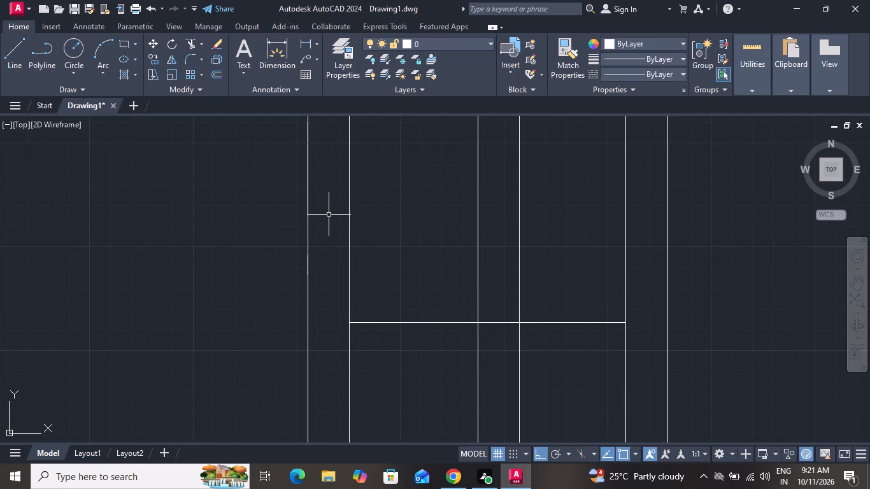
Offset the horizontal line between the bars 1" downwards.
{"action": "type", "text": "o"}
{"action": "key", "text": "space"}
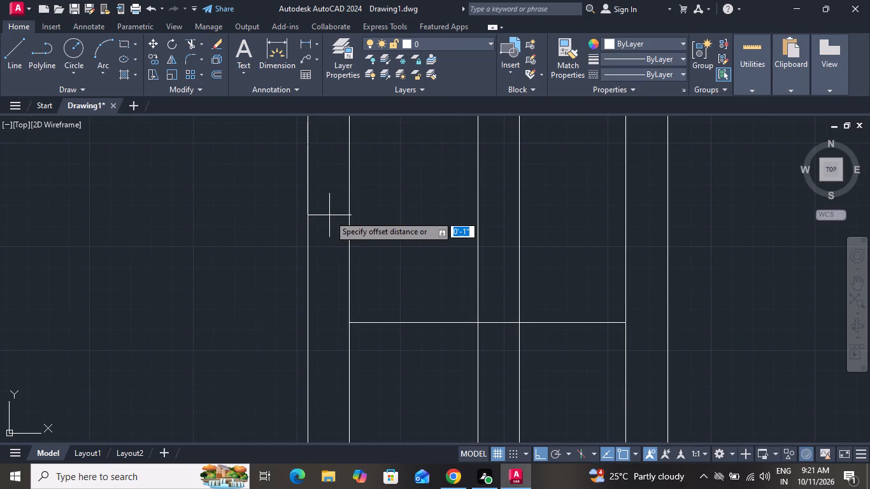
{"action": "key", "text": "1"}
{"action": "key", "text": "shift+quotedbl"}
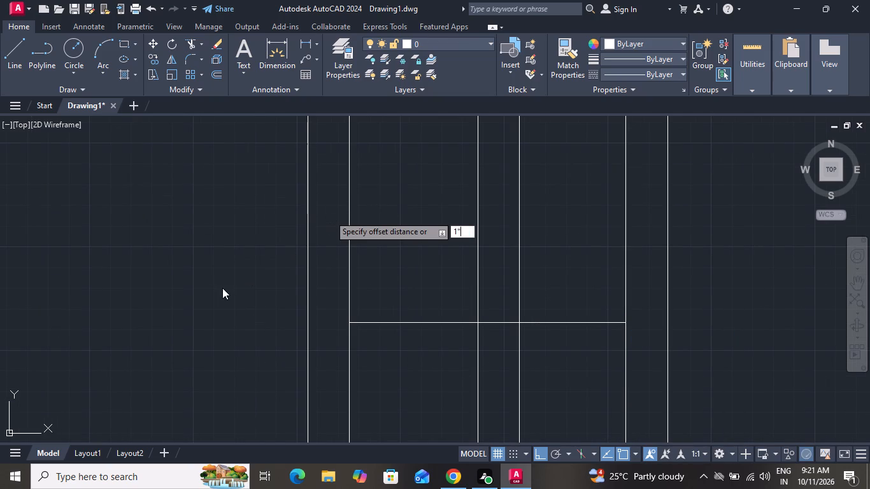
{"action": "key", "text": "Return"}
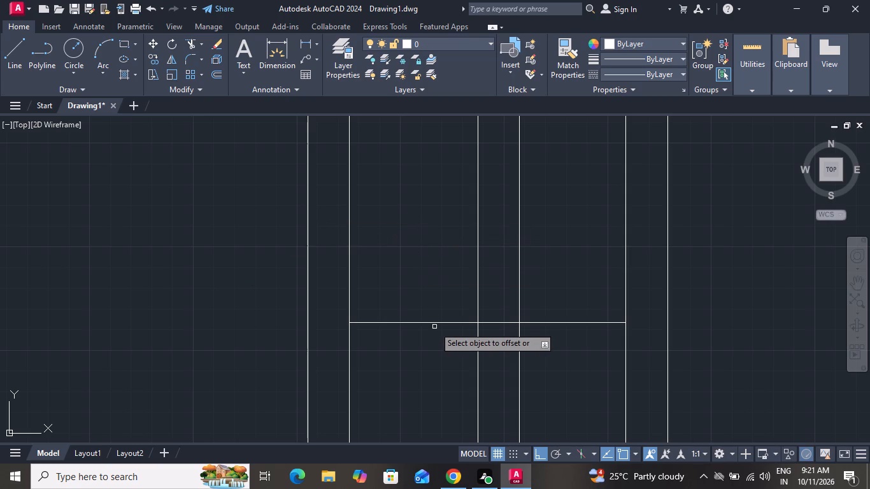
{"action": "left_click", "coordinate": [438, 322]}
{"action": "left_click", "coordinate": [439, 338]}
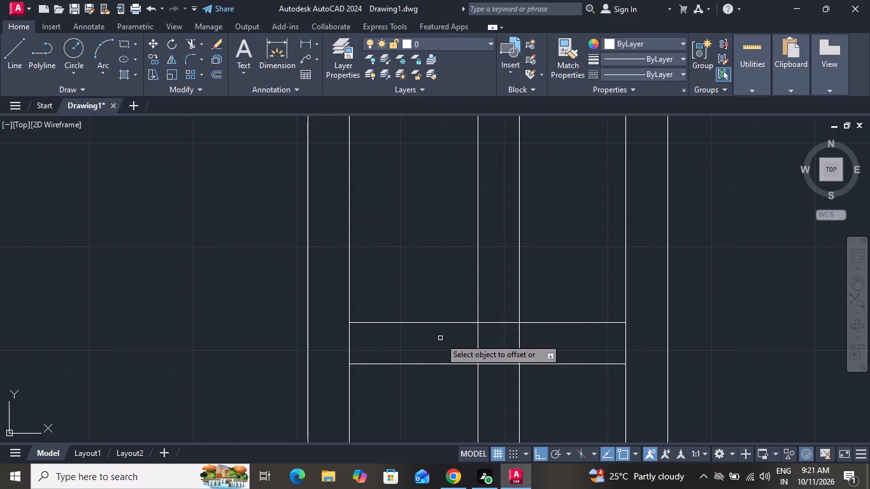
{"action": "scroll", "coordinate": [447, 315], "scroll_direction": "down", "scroll_amount": 3}
{"action": "right_click", "coordinate": [438, 348]}
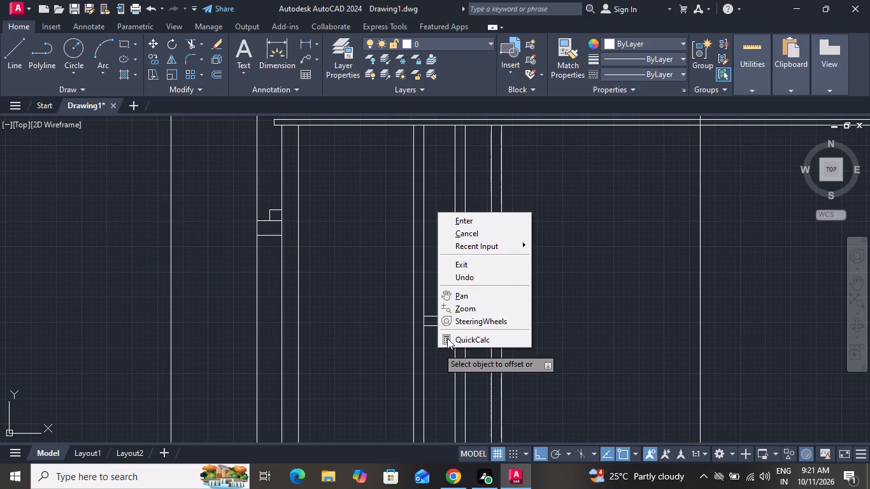
{"action": "left_click", "coordinate": [466, 230]}
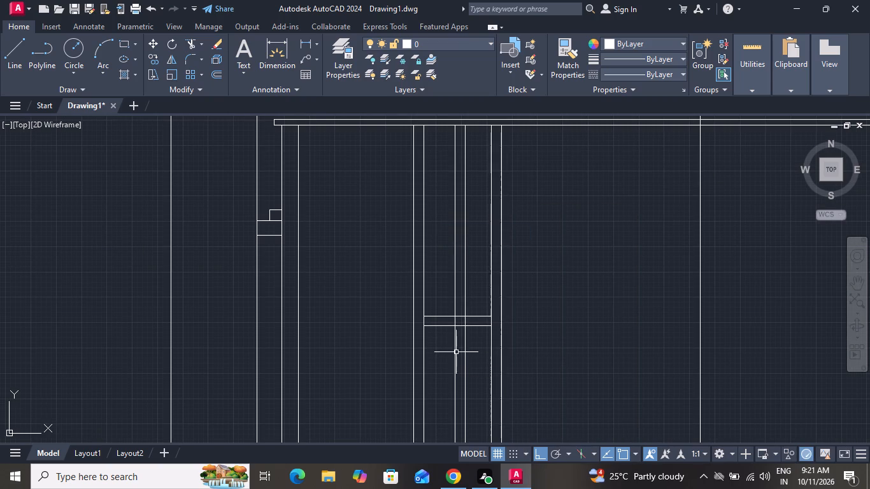
Copy the pair of horizontal crosspiece lines straight down between the bars five times, about 4" apart, ending above the bottom rail.
{"action": "scroll", "coordinate": [455, 355], "scroll_direction": "down", "scroll_amount": 1}
{"action": "scroll", "coordinate": [461, 362], "scroll_direction": "up", "scroll_amount": 2}
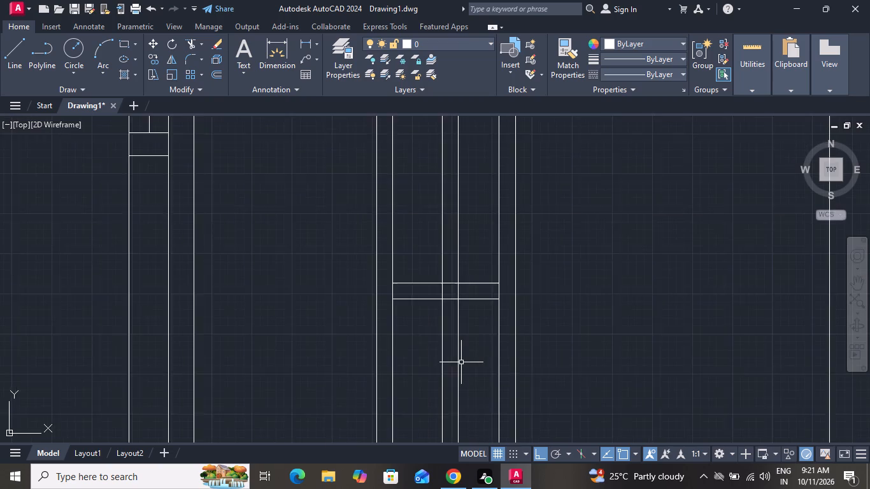
{"action": "scroll", "coordinate": [461, 362], "scroll_direction": "up", "scroll_amount": 1}
{"action": "left_click_drag", "start_coordinate": [496, 212], "coordinate": [494, 250]}
{"action": "left_click", "coordinate": [490, 268]}
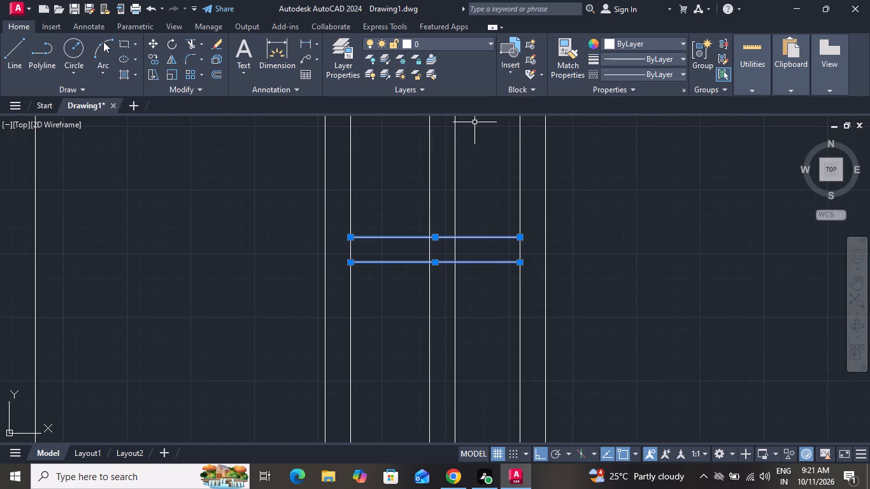
{"action": "left_click", "coordinate": [153, 60]}
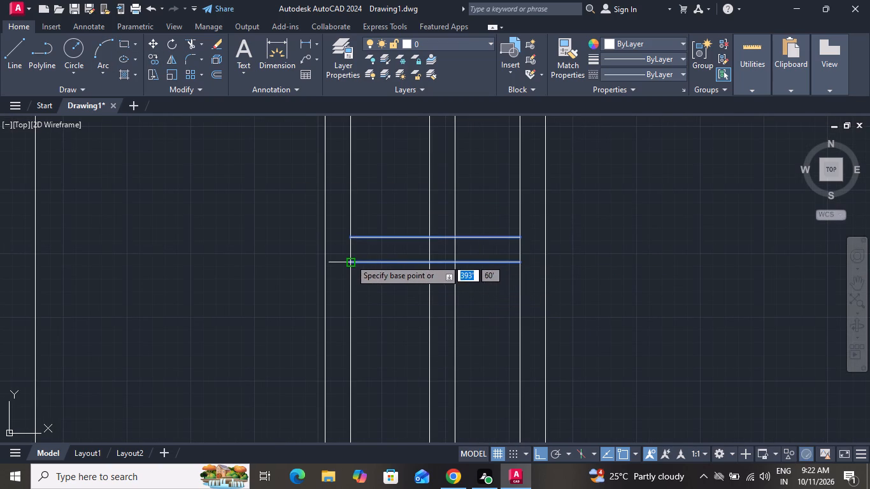
{"action": "left_click", "coordinate": [350, 260]}
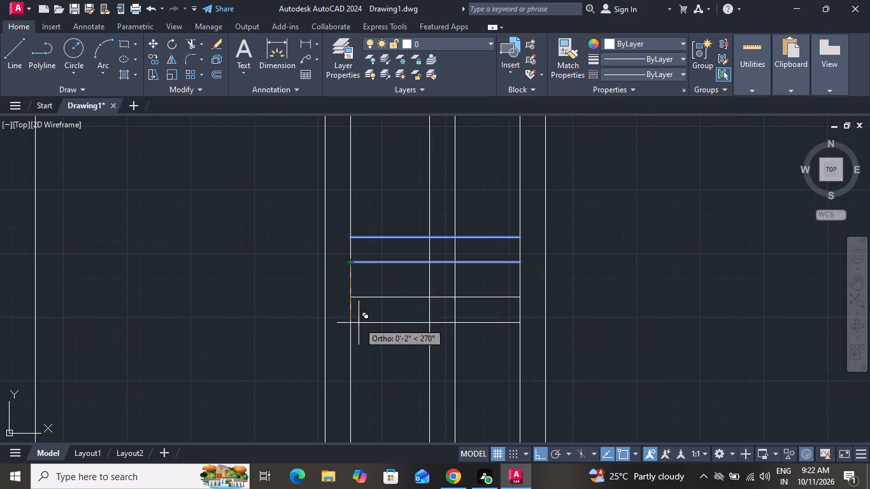
{"action": "left_click", "coordinate": [360, 369]}
{"action": "scroll", "coordinate": [371, 337], "scroll_direction": "down", "scroll_amount": 2}
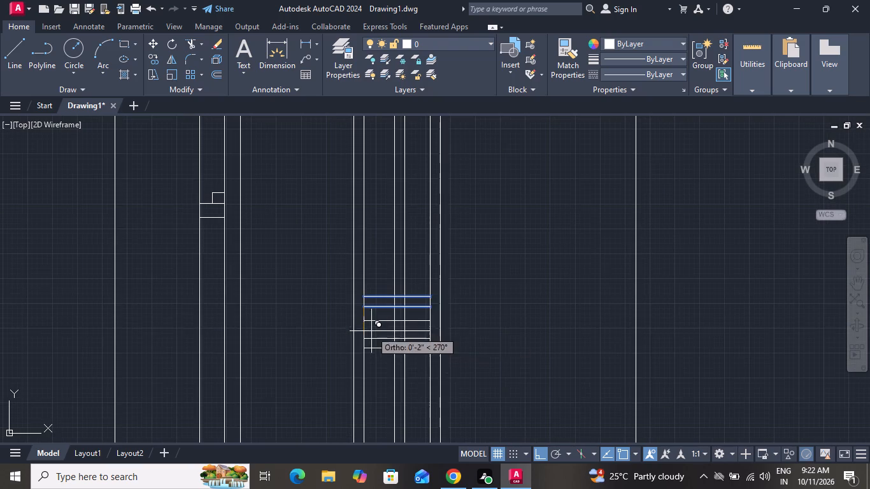
{"action": "left_click", "coordinate": [374, 390]}
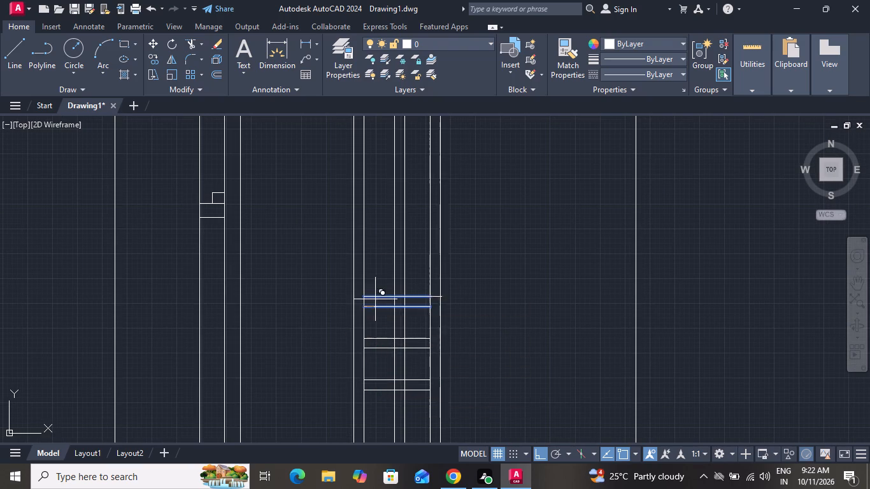
{"action": "scroll", "coordinate": [375, 259], "scroll_direction": "down", "scroll_amount": 3}
{"action": "scroll", "coordinate": [385, 312], "scroll_direction": "up", "scroll_amount": 3}
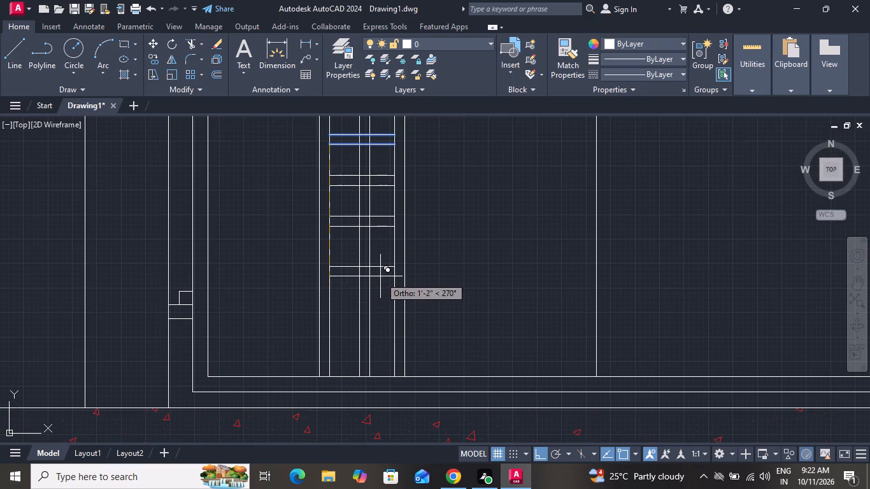
{"action": "left_click", "coordinate": [382, 269]}
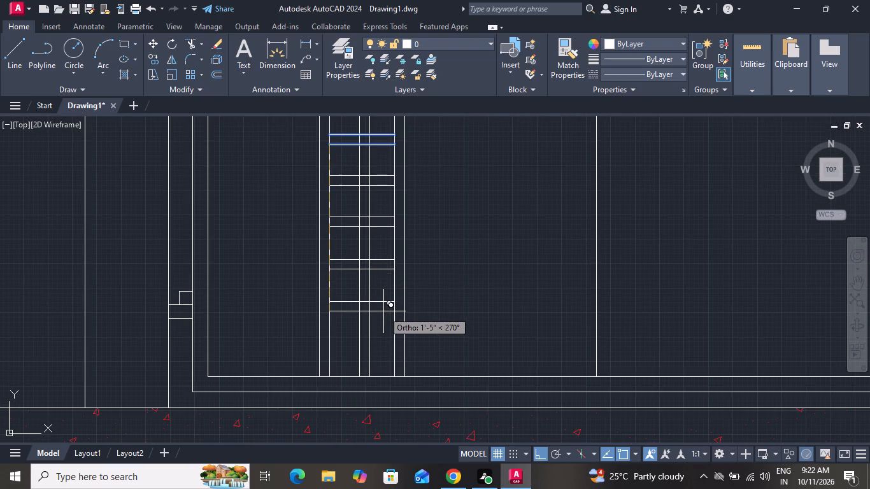
{"action": "left_click", "coordinate": [383, 312]}
{"action": "left_click", "coordinate": [377, 351]}
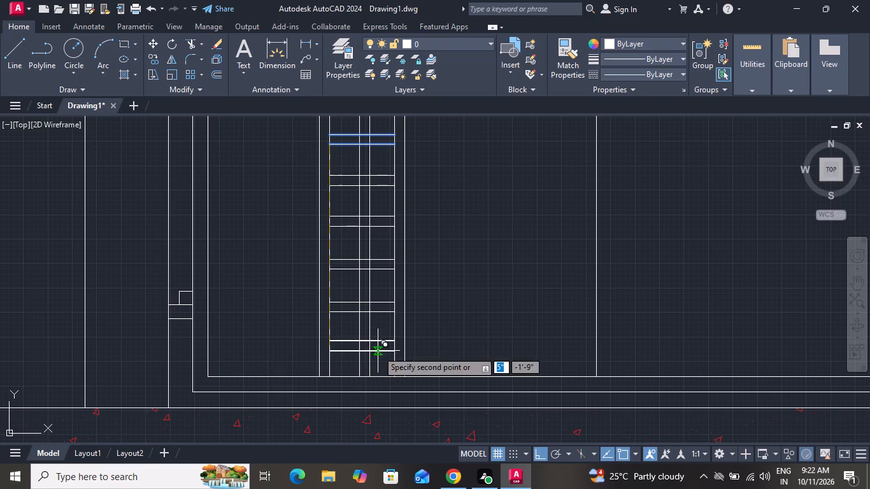
{"action": "right_click", "coordinate": [436, 304]}
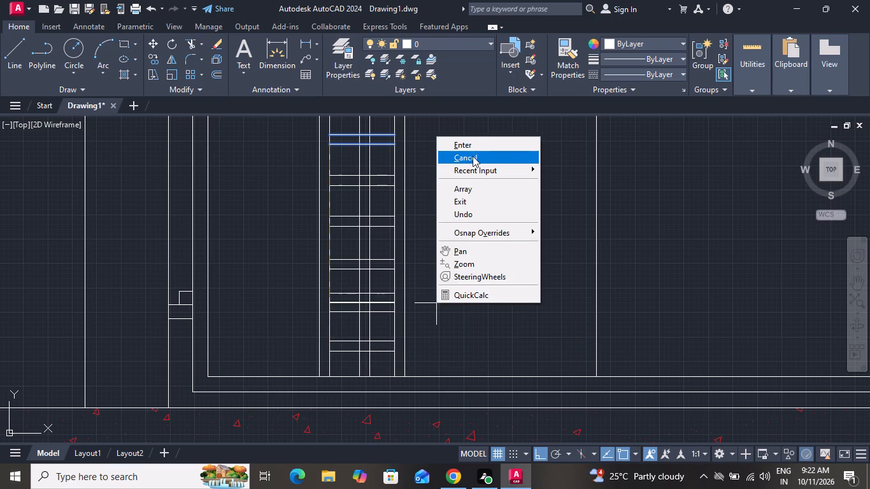
{"action": "left_click", "coordinate": [473, 156]}
Draw a 4-sided polygon inscribed in a circle of about 1" radius as a diamond between the first two bars, below the top rail.
{"action": "scroll", "coordinate": [478, 250], "scroll_direction": "down", "scroll_amount": 2}
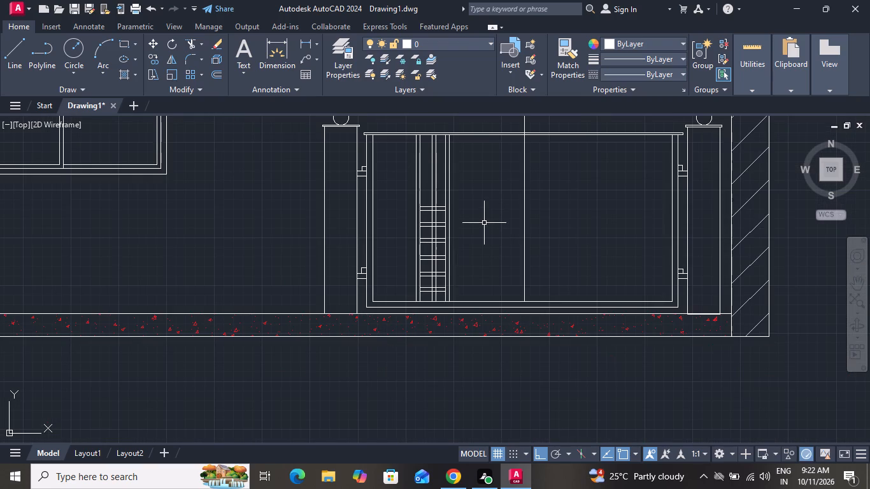
{"action": "scroll", "coordinate": [425, 151], "scroll_direction": "up", "scroll_amount": 2}
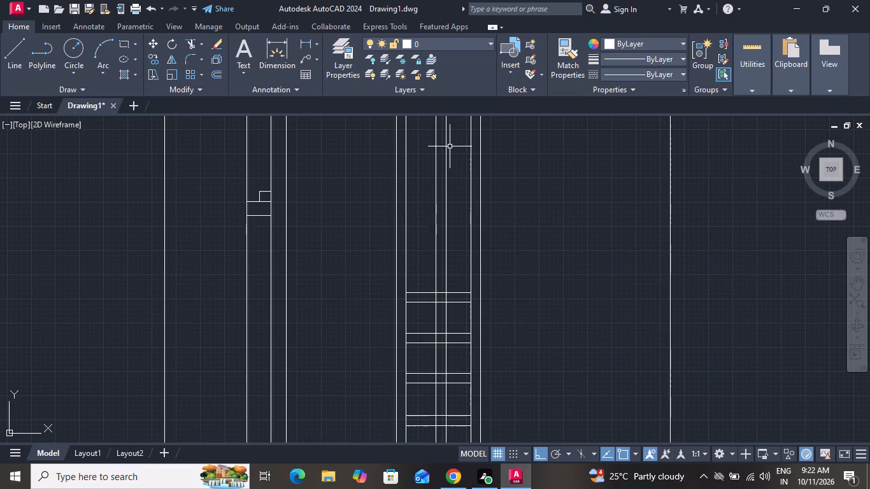
{"action": "scroll", "coordinate": [434, 189], "scroll_direction": "down", "scroll_amount": 1}
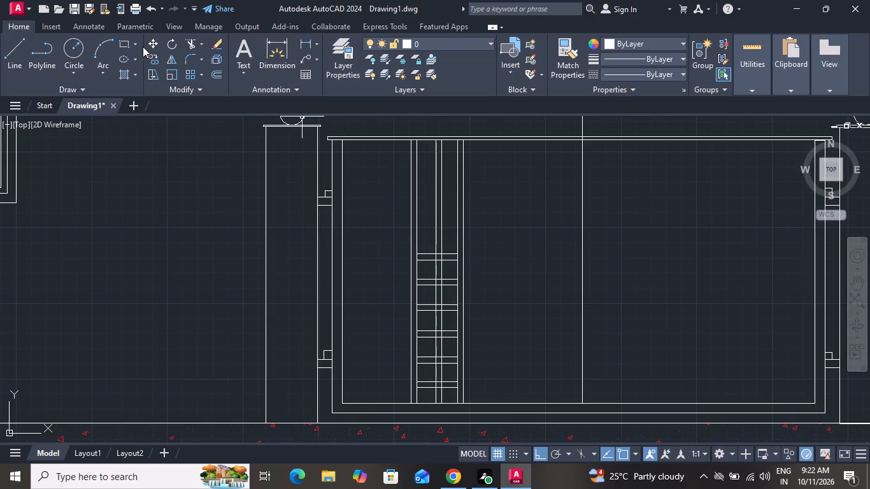
{"action": "left_click", "coordinate": [133, 46]}
{"action": "left_click", "coordinate": [134, 89]}
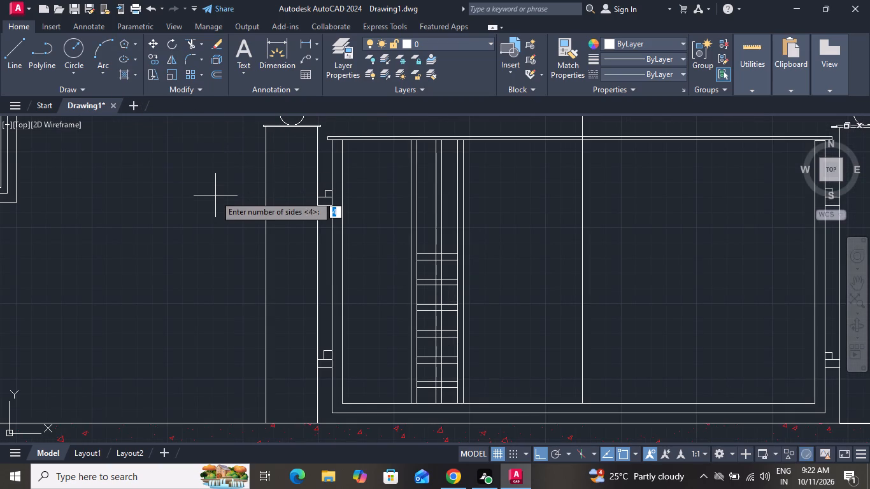
{"action": "key", "text": "4"}
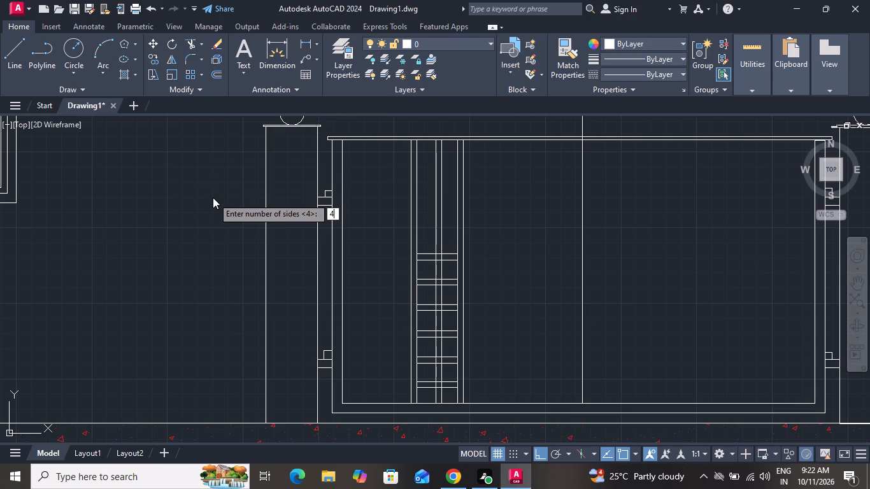
{"action": "key", "text": "space"}
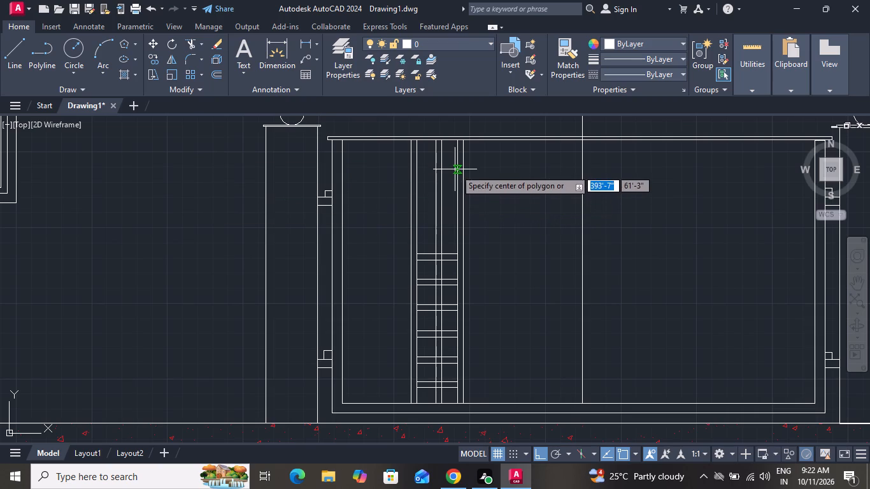
{"action": "scroll", "coordinate": [455, 169], "scroll_direction": "up", "scroll_amount": 1}
{"action": "left_click", "coordinate": [403, 139]}
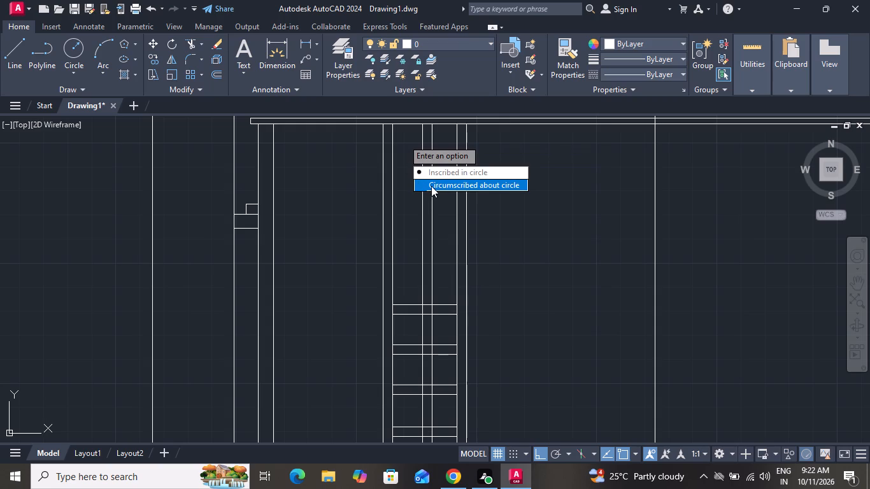
{"action": "left_click_drag", "start_coordinate": [436, 170], "coordinate": [403, 139]}
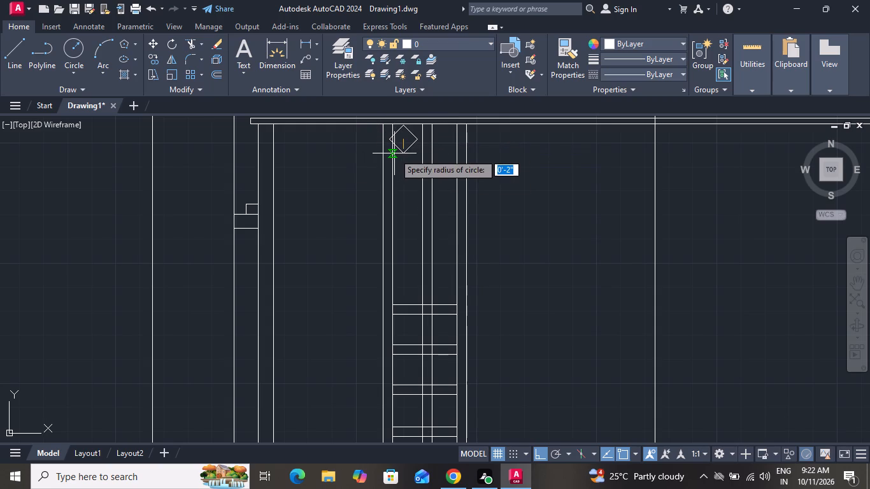
{"action": "scroll", "coordinate": [401, 151], "scroll_direction": "up", "scroll_amount": 2}
{"action": "scroll", "coordinate": [402, 150], "scroll_direction": "down", "scroll_amount": 1}
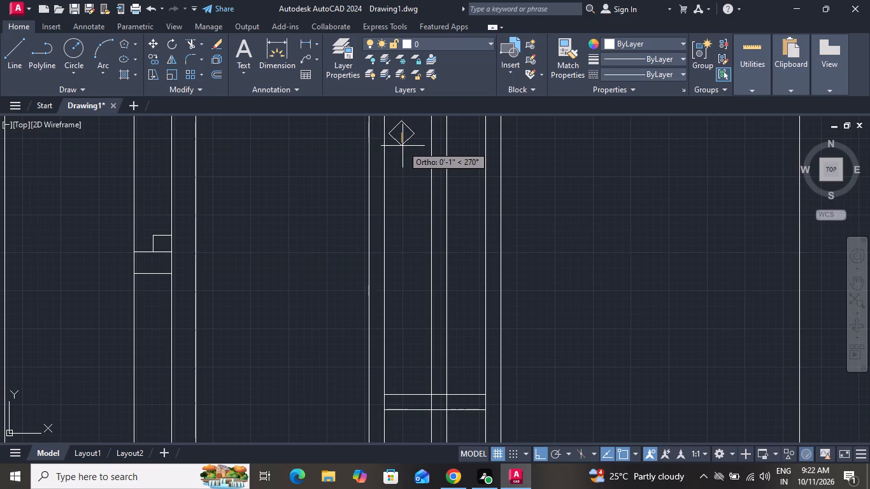
{"action": "left_click", "coordinate": [403, 146]}
Move the diamond slightly to the right to centre it between the first and middle bars.
{"action": "scroll", "coordinate": [409, 171], "scroll_direction": "down", "scroll_amount": 1}
{"action": "scroll", "coordinate": [409, 127], "scroll_direction": "up", "scroll_amount": 1}
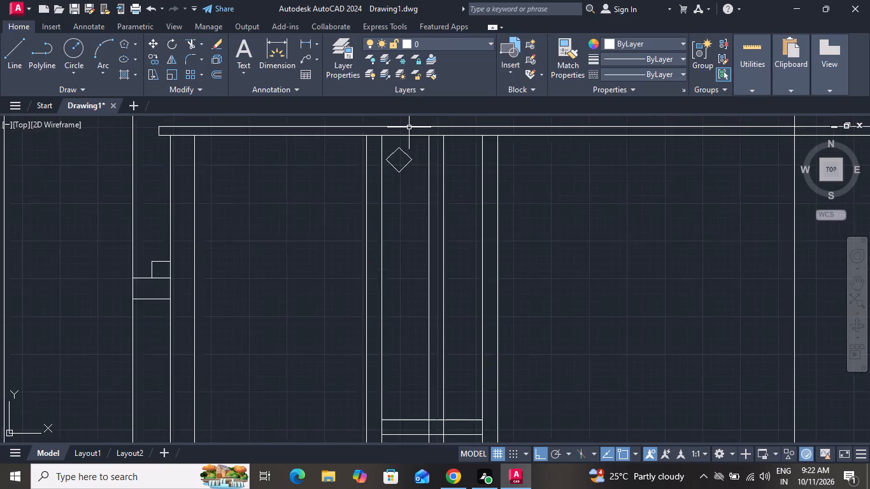
{"action": "scroll", "coordinate": [409, 127], "scroll_direction": "up", "scroll_amount": 2}
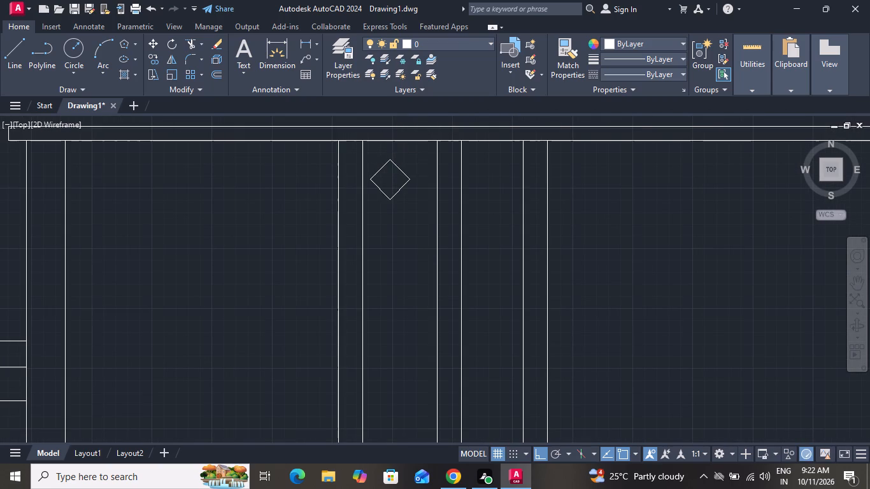
{"action": "scroll", "coordinate": [394, 175], "scroll_direction": "up", "scroll_amount": 1}
{"action": "left_click", "coordinate": [409, 167]}
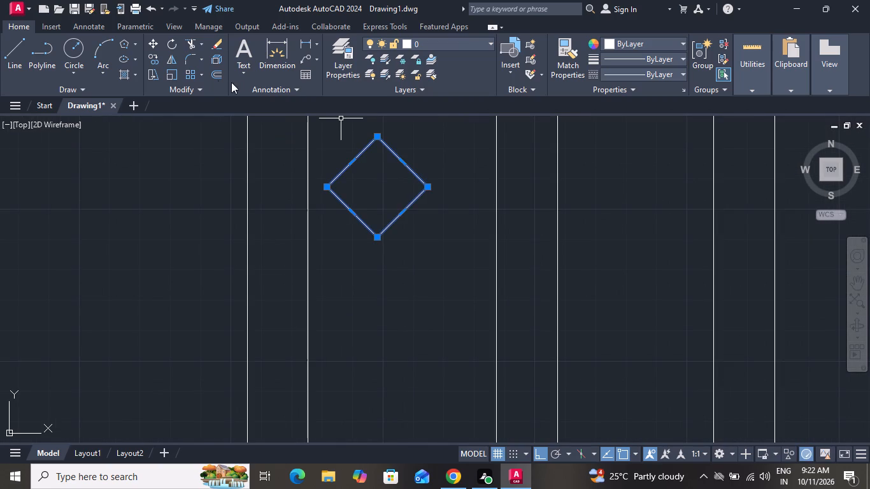
{"action": "left_click", "coordinate": [157, 46]}
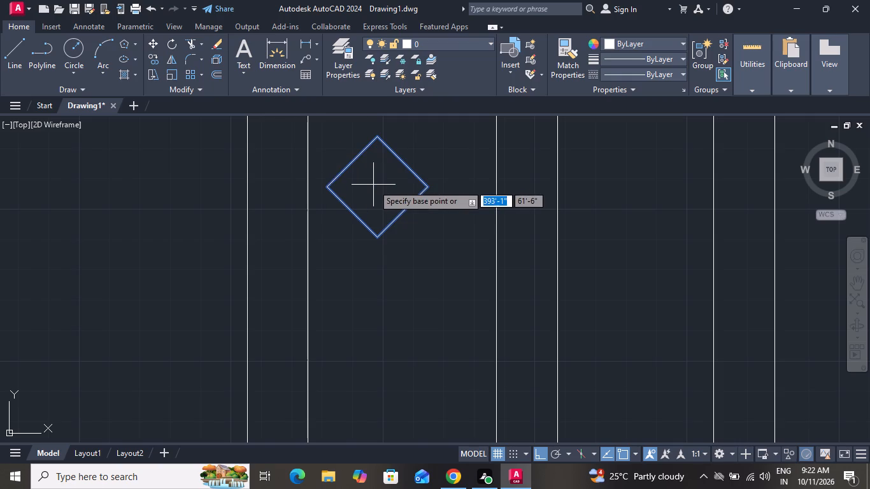
{"action": "left_click", "coordinate": [373, 185]}
{"action": "left_click", "coordinate": [392, 186]}
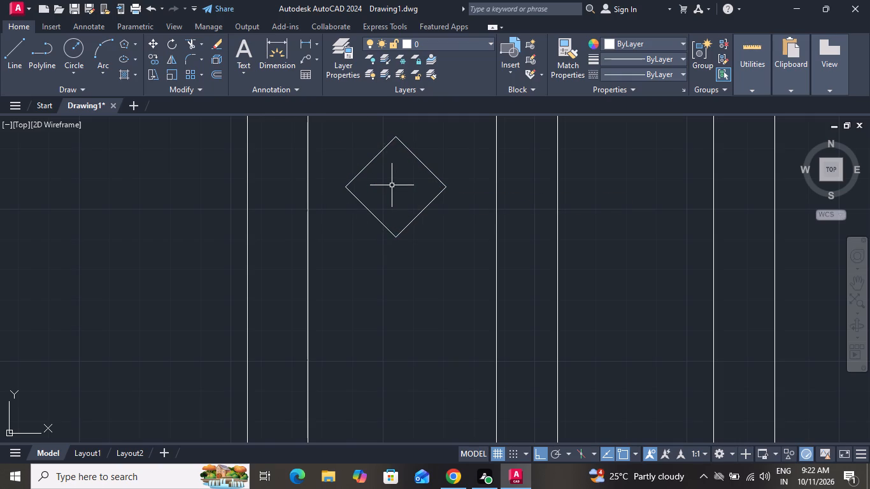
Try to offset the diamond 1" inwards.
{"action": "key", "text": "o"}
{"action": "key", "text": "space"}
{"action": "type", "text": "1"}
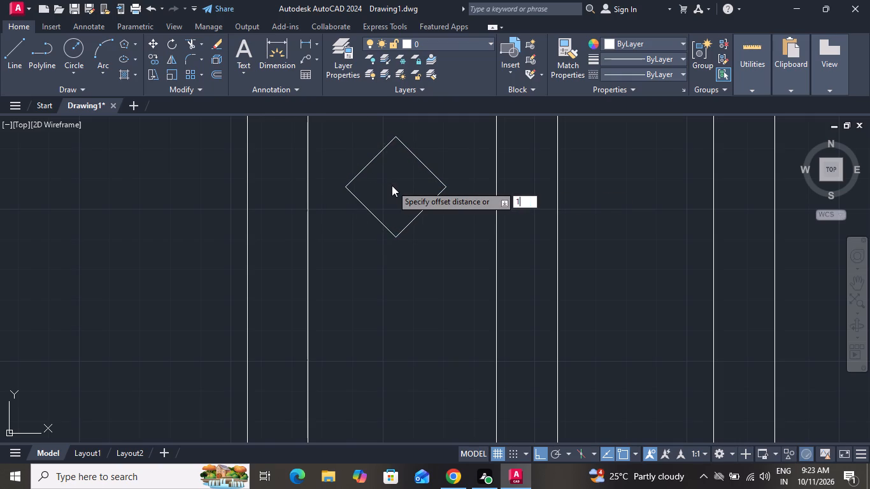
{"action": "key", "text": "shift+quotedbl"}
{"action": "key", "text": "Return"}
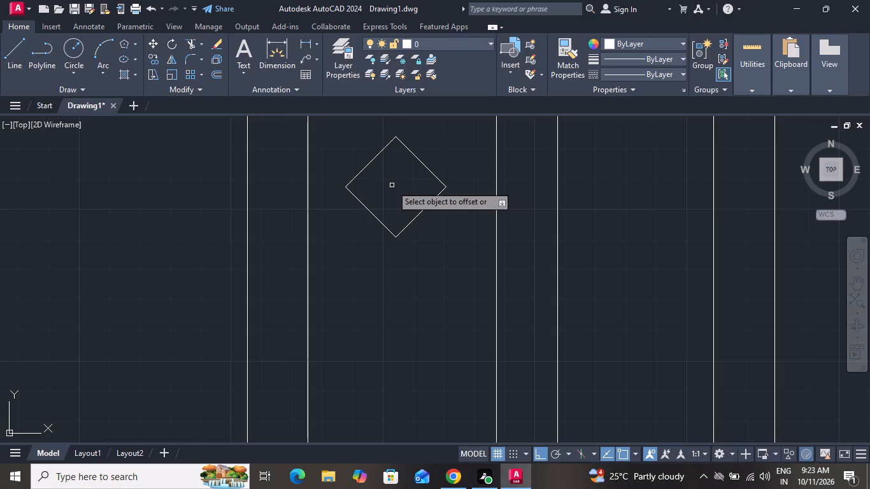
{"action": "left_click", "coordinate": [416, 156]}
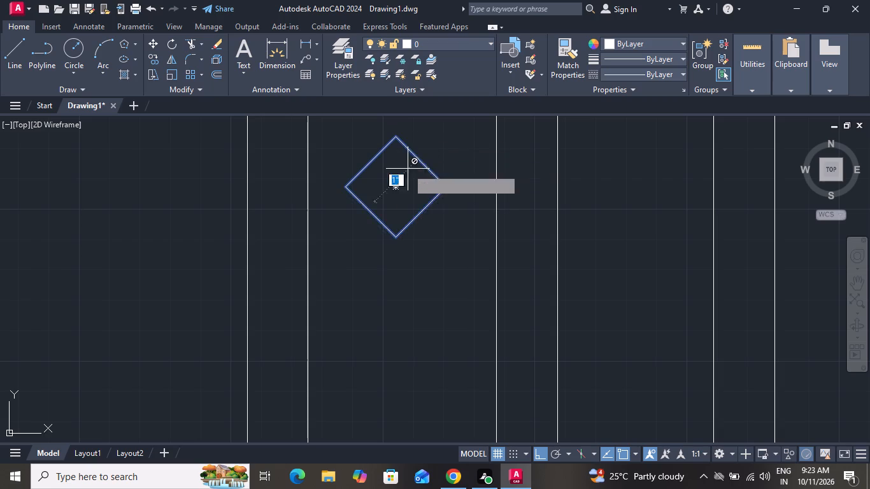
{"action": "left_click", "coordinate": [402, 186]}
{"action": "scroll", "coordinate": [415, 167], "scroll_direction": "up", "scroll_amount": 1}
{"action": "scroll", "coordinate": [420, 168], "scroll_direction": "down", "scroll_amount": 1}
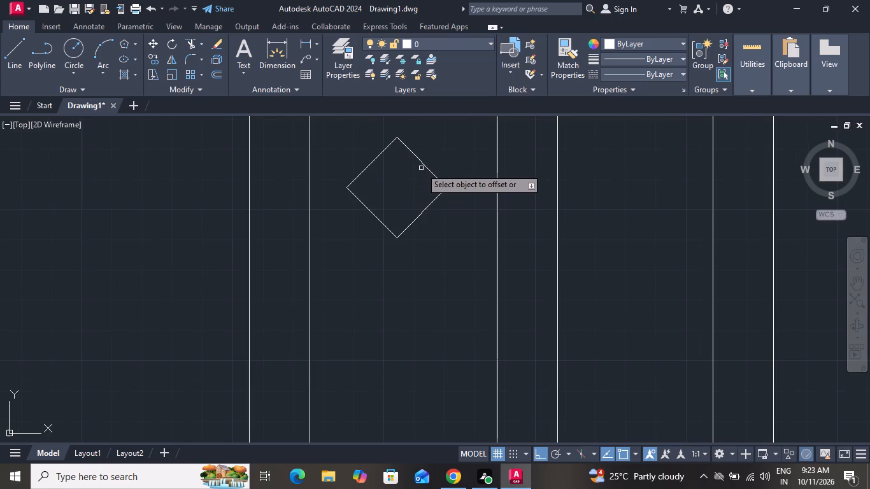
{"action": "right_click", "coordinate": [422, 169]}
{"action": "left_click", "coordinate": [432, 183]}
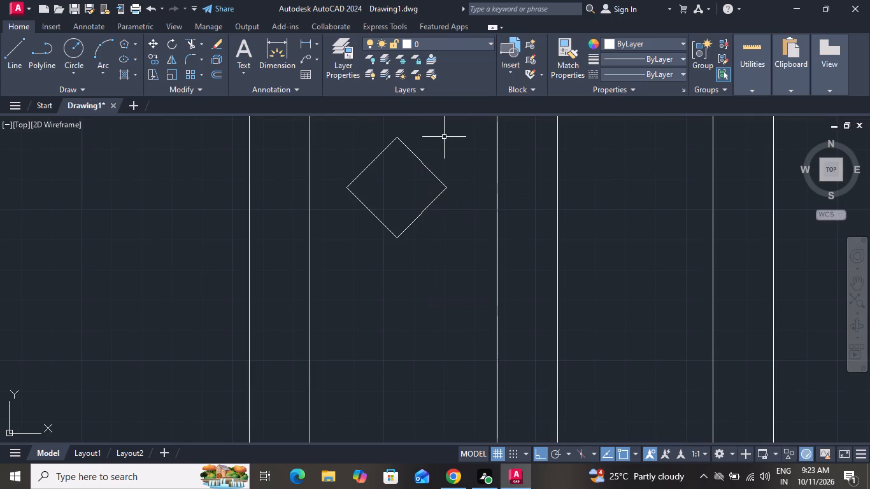
Copy the diamond straight down seven times between the first and middle bars, about 2" apart, ending above the uppermost crosspiece.
{"action": "left_click_drag", "start_coordinate": [444, 136], "coordinate": [444, 143]}
{"action": "left_click", "coordinate": [355, 231]}
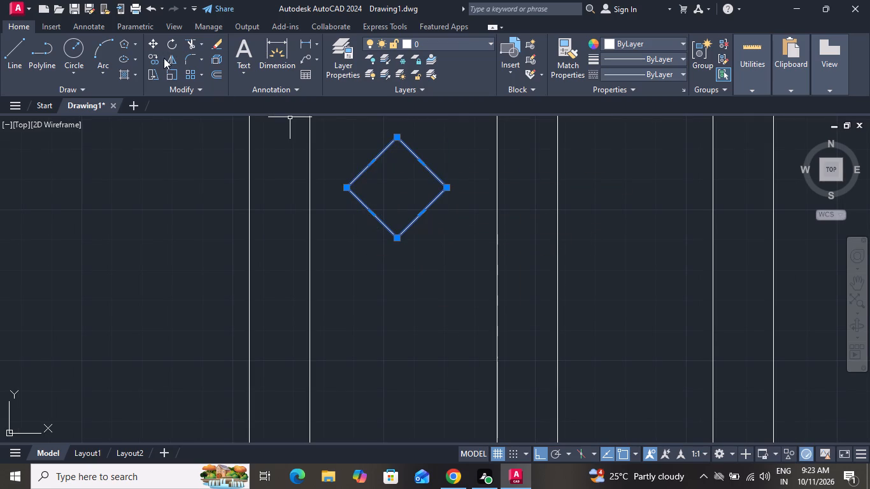
{"action": "left_click", "coordinate": [153, 58]}
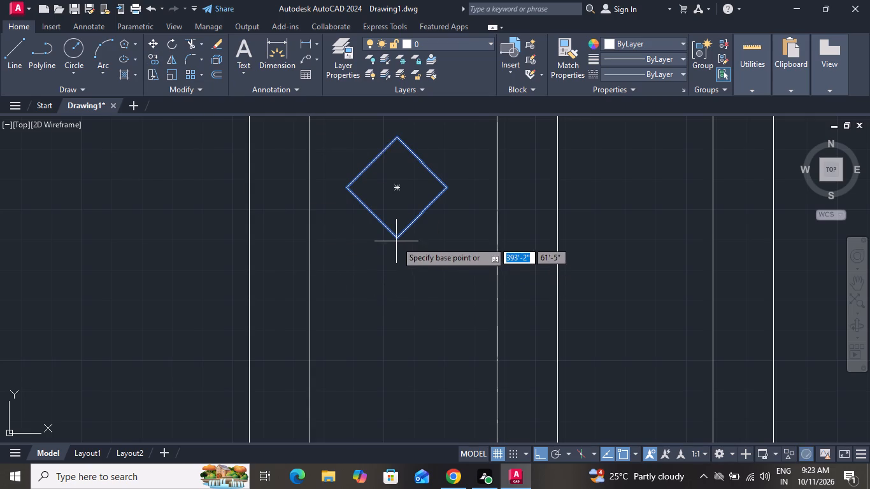
{"action": "left_click", "coordinate": [396, 241]}
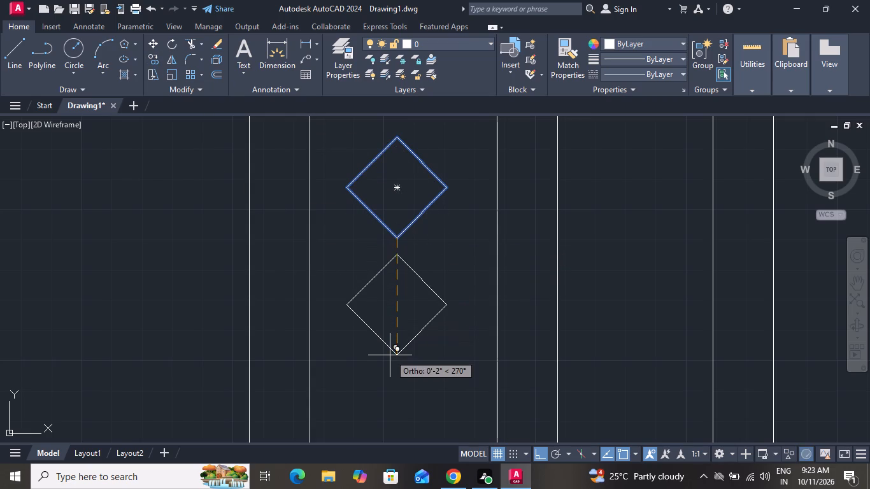
{"action": "left_click", "coordinate": [390, 362]}
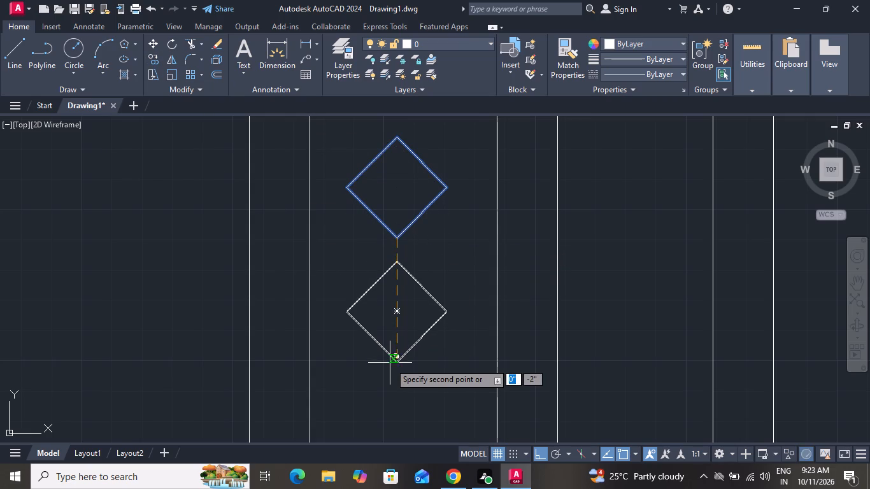
{"action": "scroll", "coordinate": [396, 364], "scroll_direction": "down", "scroll_amount": 3}
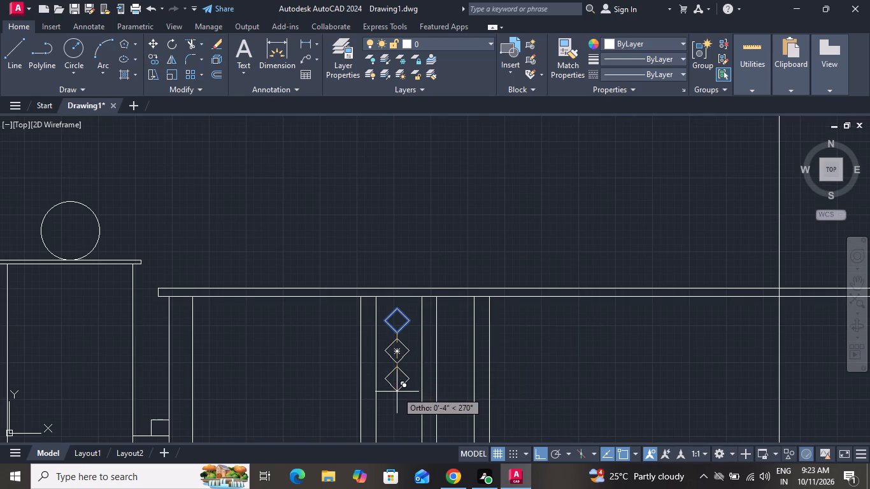
{"action": "left_click", "coordinate": [397, 397]}
{"action": "scroll", "coordinate": [397, 387], "scroll_direction": "down", "scroll_amount": 3}
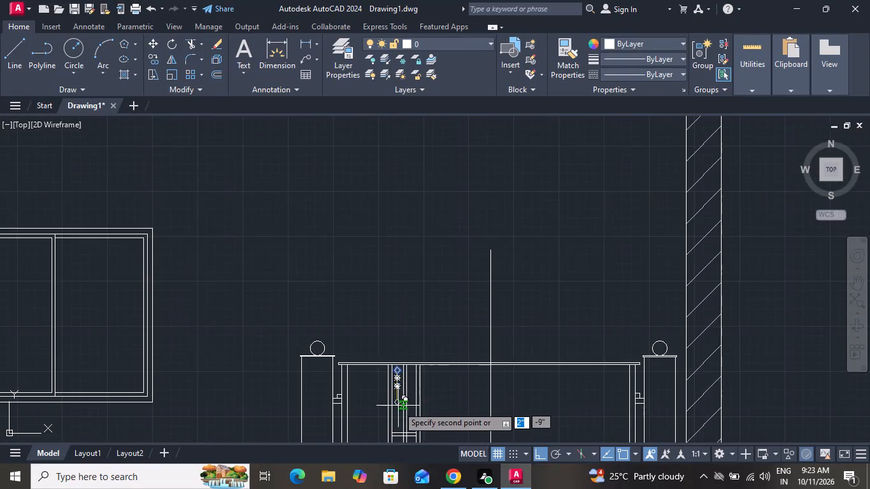
{"action": "scroll", "coordinate": [398, 409], "scroll_direction": "up", "scroll_amount": 3}
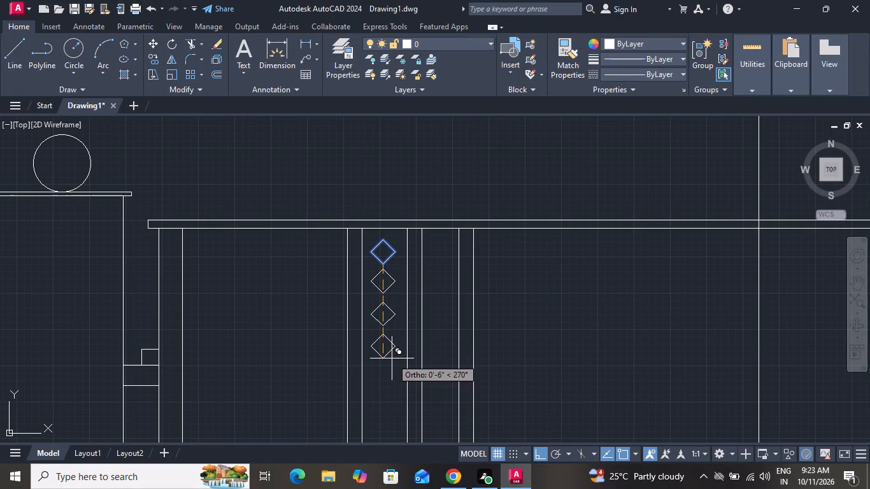
{"action": "left_click", "coordinate": [392, 358]}
{"action": "left_click", "coordinate": [393, 390]}
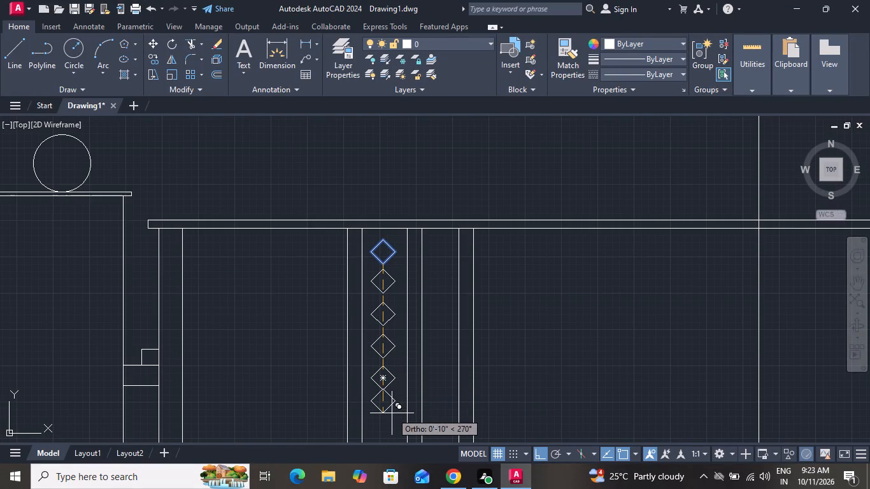
{"action": "left_click", "coordinate": [394, 425]}
{"action": "scroll", "coordinate": [399, 382], "scroll_direction": "down", "scroll_amount": 1}
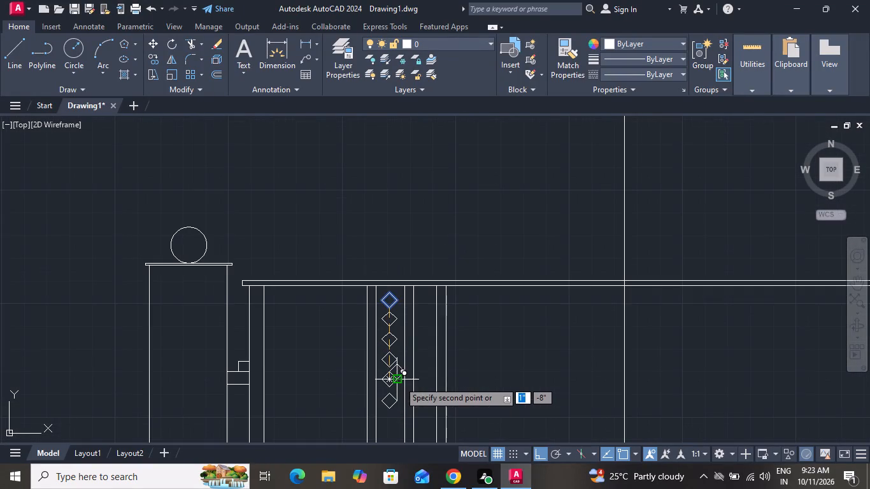
{"action": "scroll", "coordinate": [397, 364], "scroll_direction": "down", "scroll_amount": 2}
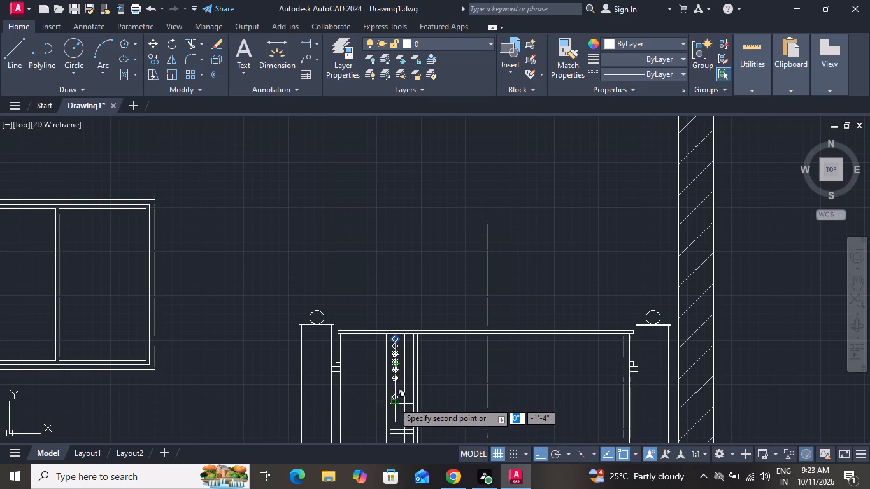
{"action": "scroll", "coordinate": [395, 400], "scroll_direction": "up", "scroll_amount": 4}
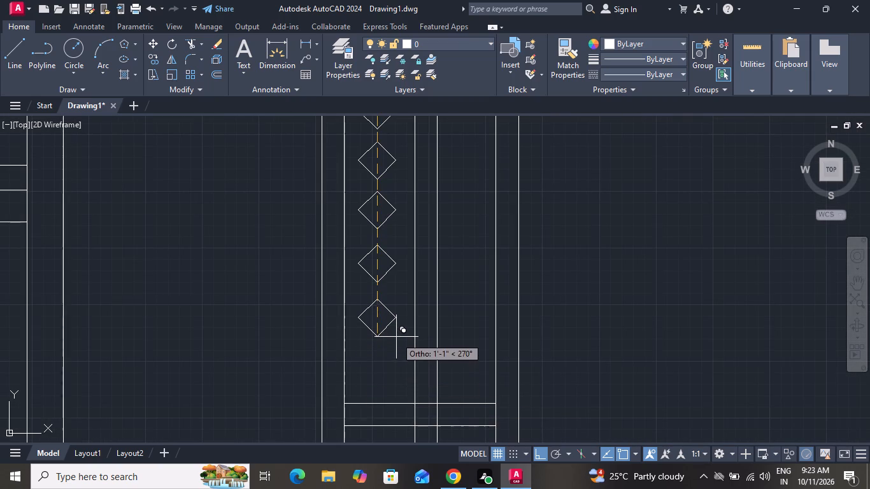
{"action": "left_click", "coordinate": [396, 332]}
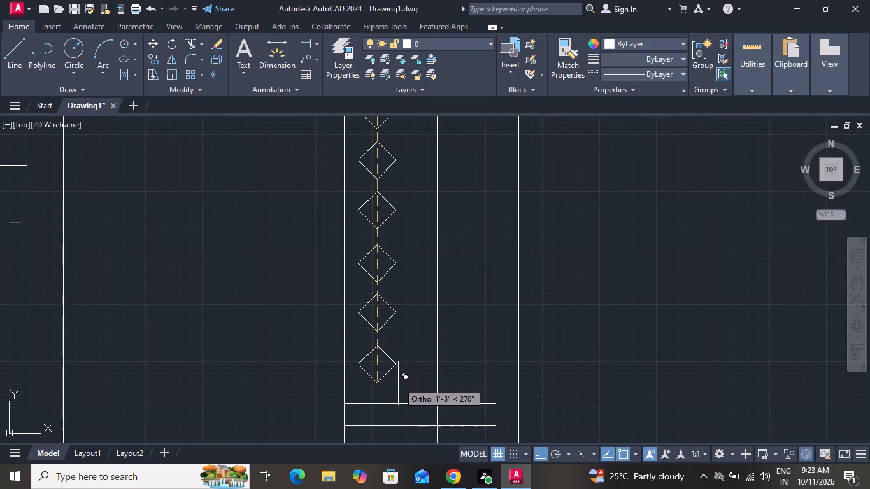
{"action": "left_click", "coordinate": [398, 384]}
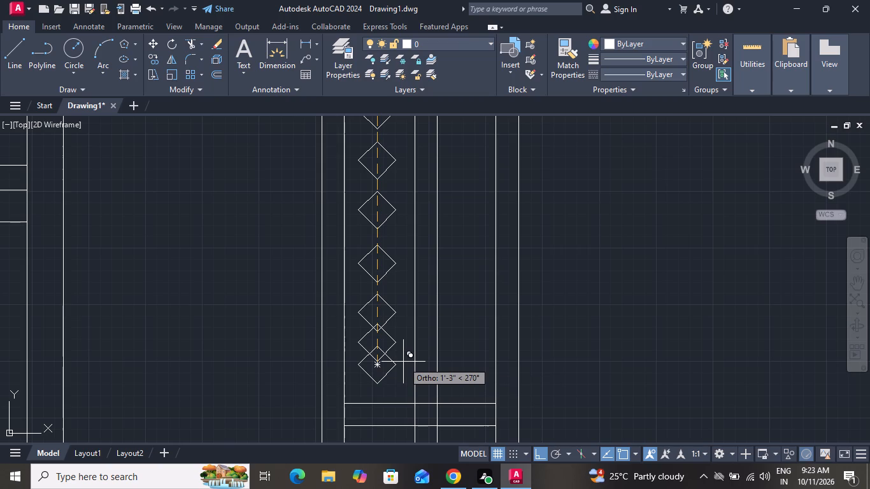
Copy the top diamond about 4" horizontally to the right, into the gap between the middle and last bars.
{"action": "scroll", "coordinate": [403, 362], "scroll_direction": "down", "scroll_amount": 2}
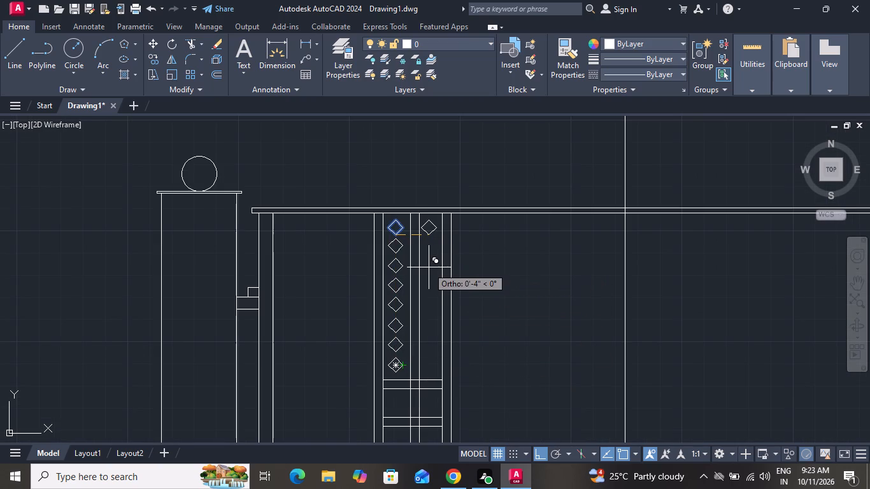
{"action": "left_click", "coordinate": [431, 267]}
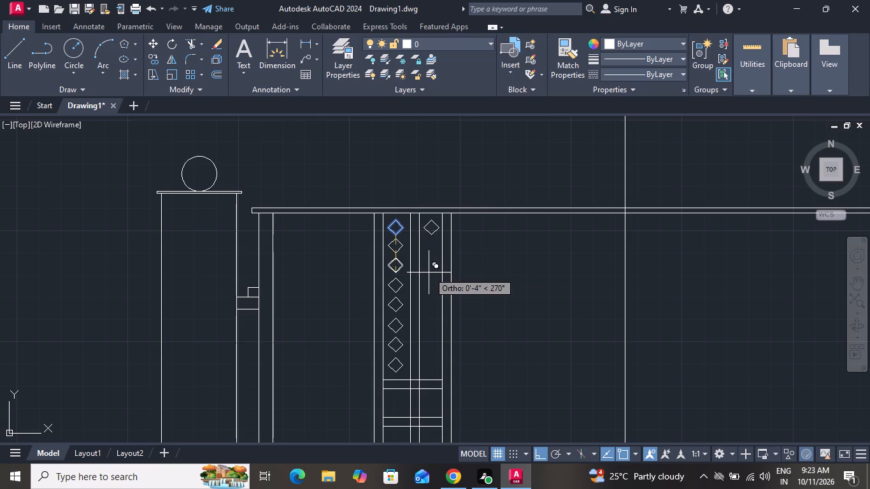
{"action": "right_click", "coordinate": [436, 289]}
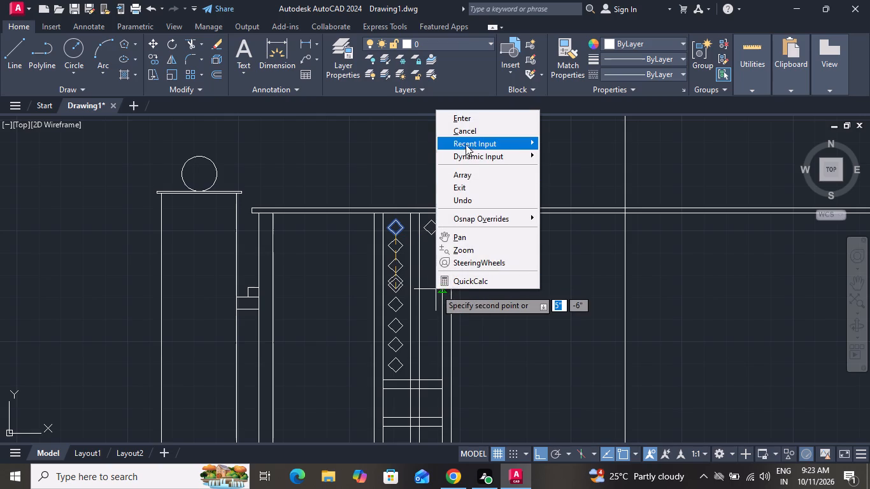
{"action": "left_click", "coordinate": [462, 131]}
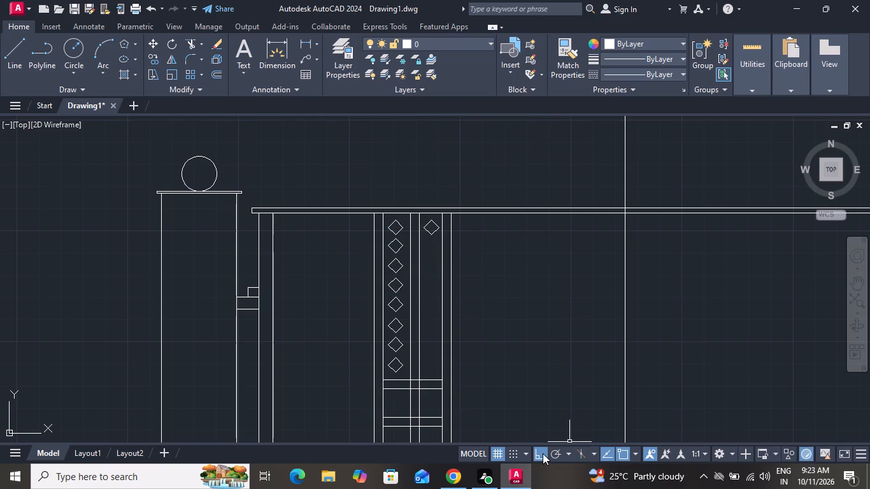
Copy the top diamond between the middle and last bars straight down seven times, about 2" apart, ending above the uppermost crosspiece.
{"action": "left_click", "coordinate": [543, 456]}
{"action": "scroll", "coordinate": [441, 210], "scroll_direction": "up", "scroll_amount": 4}
{"action": "left_click_drag", "start_coordinate": [401, 237], "coordinate": [399, 252]}
{"action": "left_click", "coordinate": [330, 344]}
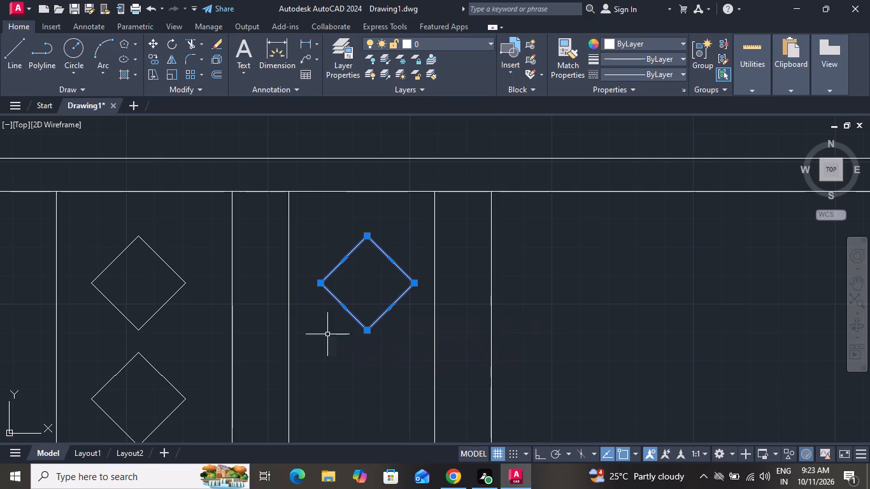
{"action": "left_click", "coordinate": [150, 56]}
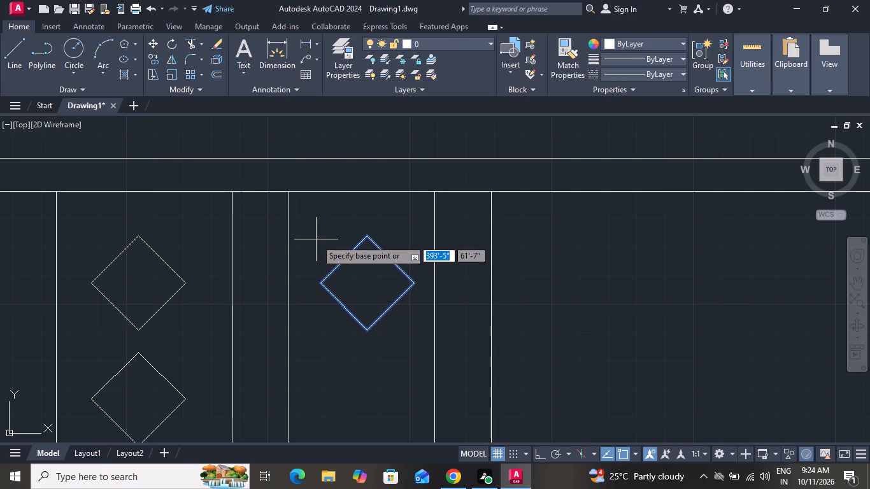
{"action": "scroll", "coordinate": [346, 343], "scroll_direction": "down", "scroll_amount": 1}
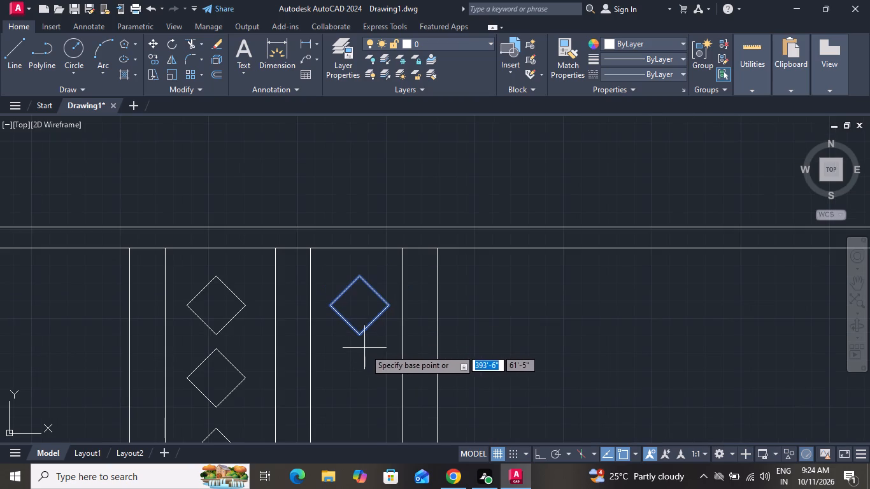
{"action": "left_click", "coordinate": [362, 336]}
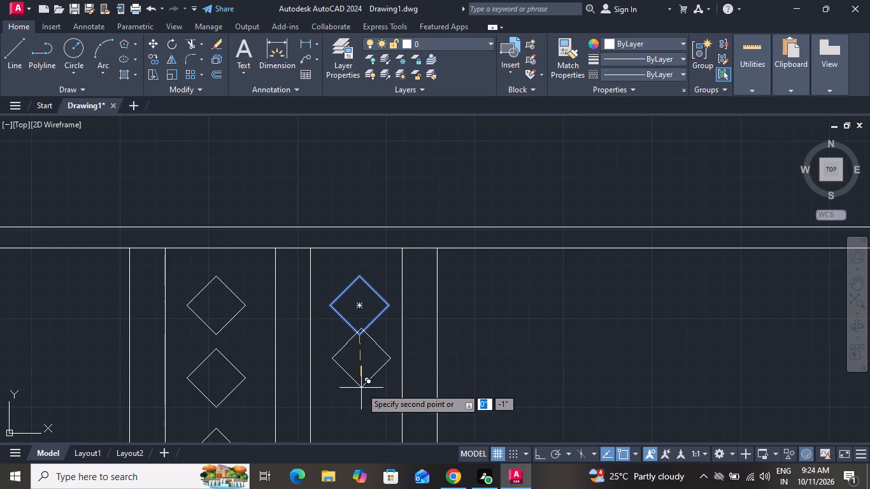
{"action": "scroll", "coordinate": [361, 386], "scroll_direction": "down", "scroll_amount": 2}
{"action": "left_click", "coordinate": [545, 453]}
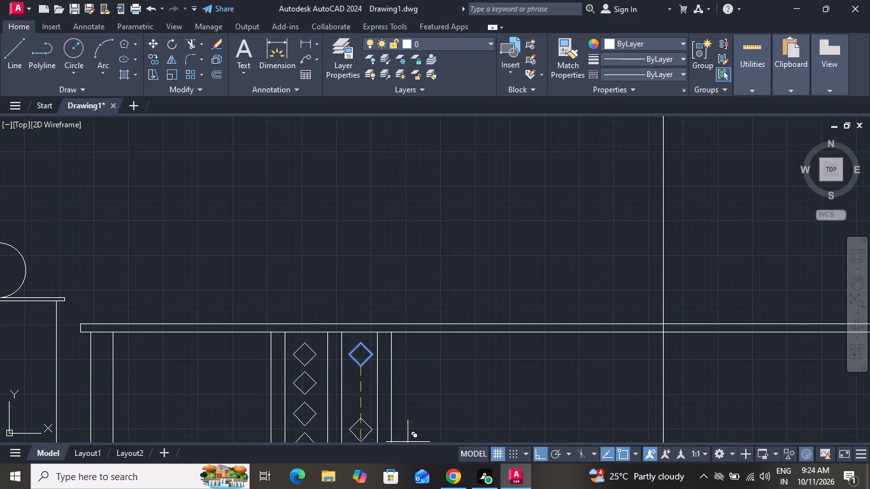
{"action": "left_click", "coordinate": [354, 400]}
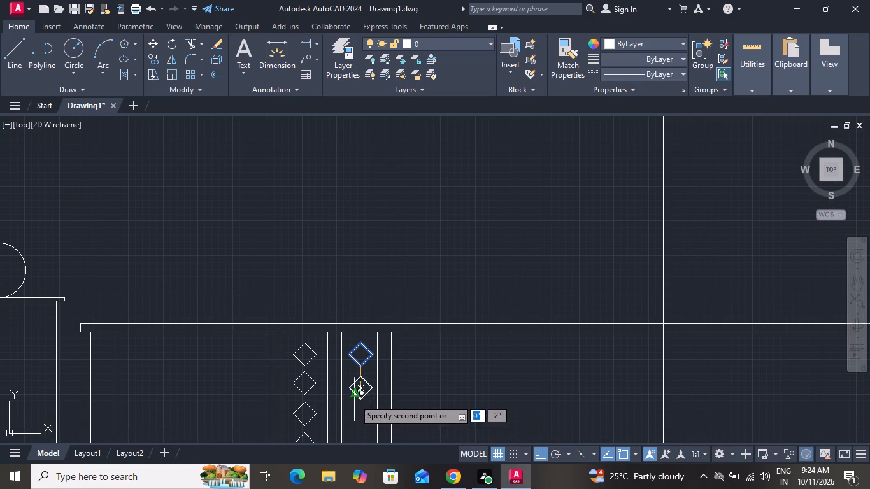
{"action": "scroll", "coordinate": [360, 400], "scroll_direction": "down", "scroll_amount": 2}
{"action": "scroll", "coordinate": [357, 420], "scroll_direction": "up", "scroll_amount": 3}
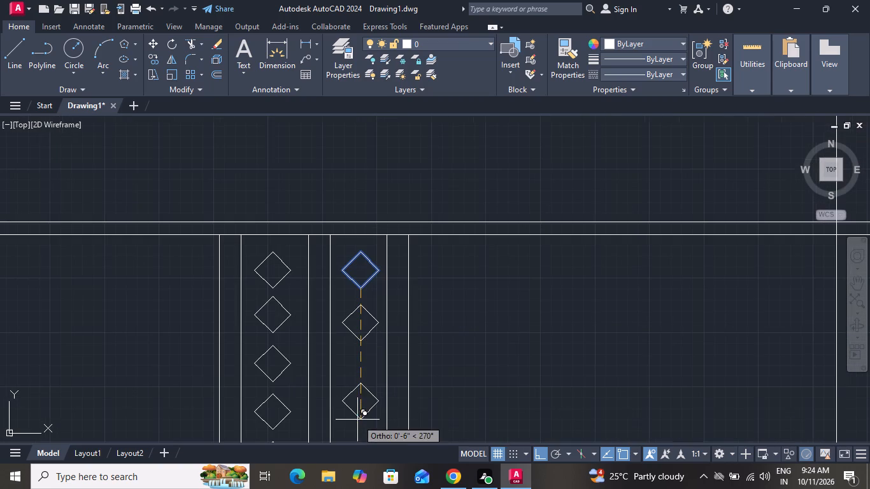
{"action": "left_click", "coordinate": [357, 385]}
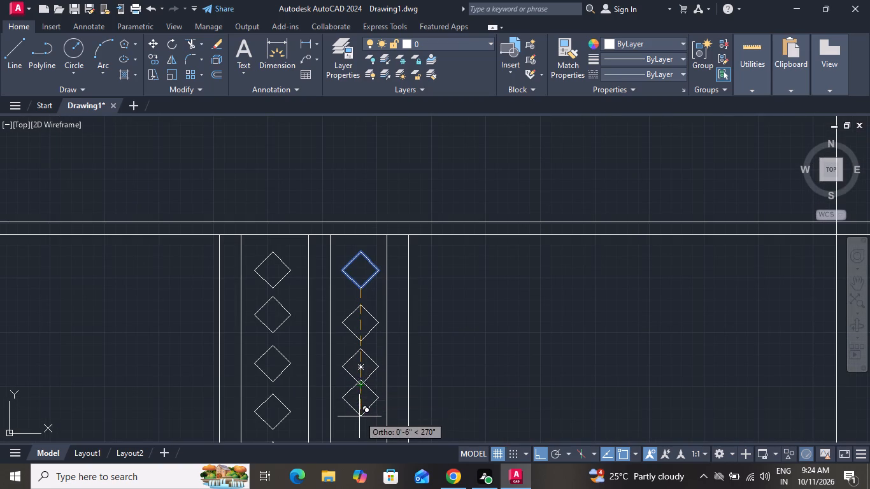
{"action": "left_click", "coordinate": [360, 431]}
{"action": "scroll", "coordinate": [373, 337], "scroll_direction": "down", "scroll_amount": 3}
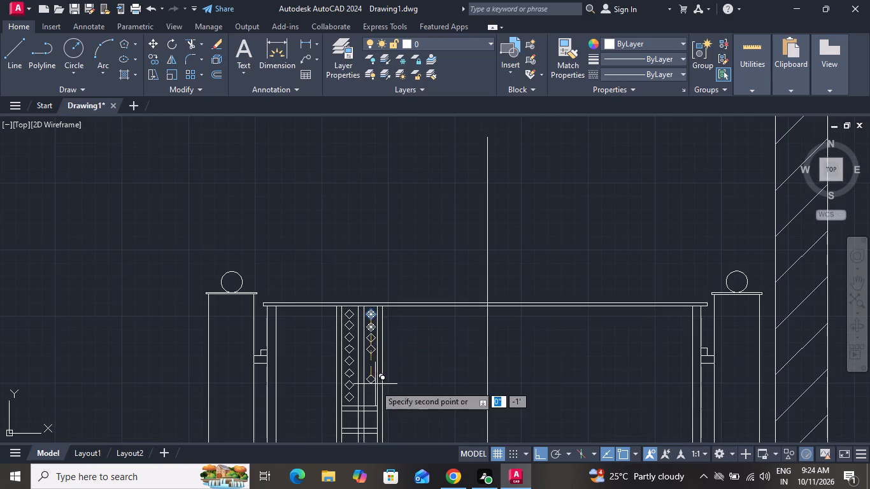
{"action": "scroll", "coordinate": [371, 393], "scroll_direction": "up", "scroll_amount": 3}
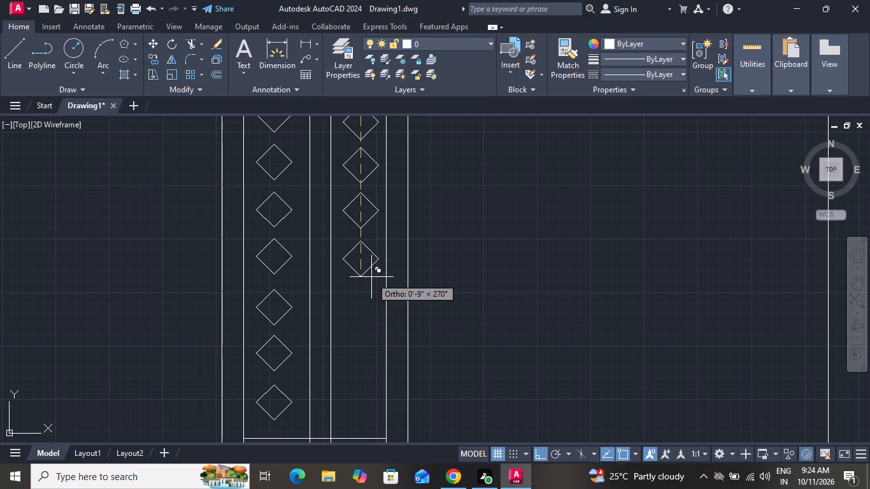
{"action": "left_click", "coordinate": [371, 274]}
{"action": "left_click", "coordinate": [378, 320]}
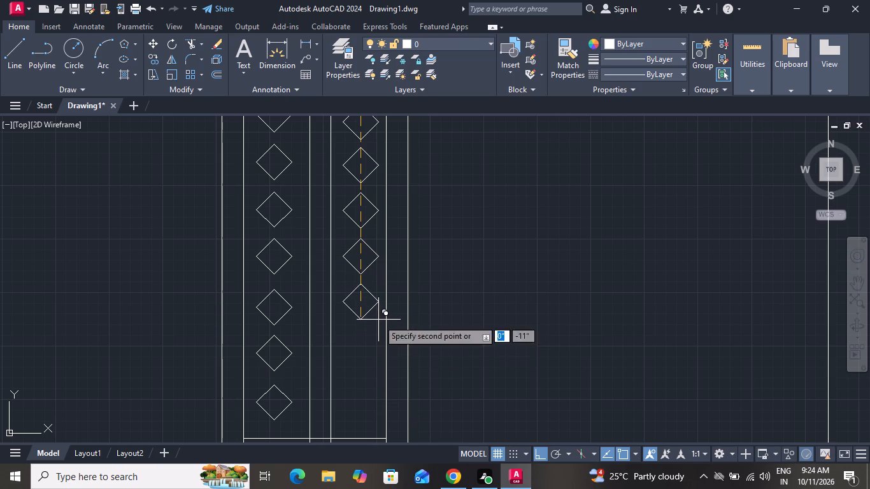
{"action": "left_click", "coordinate": [376, 367]}
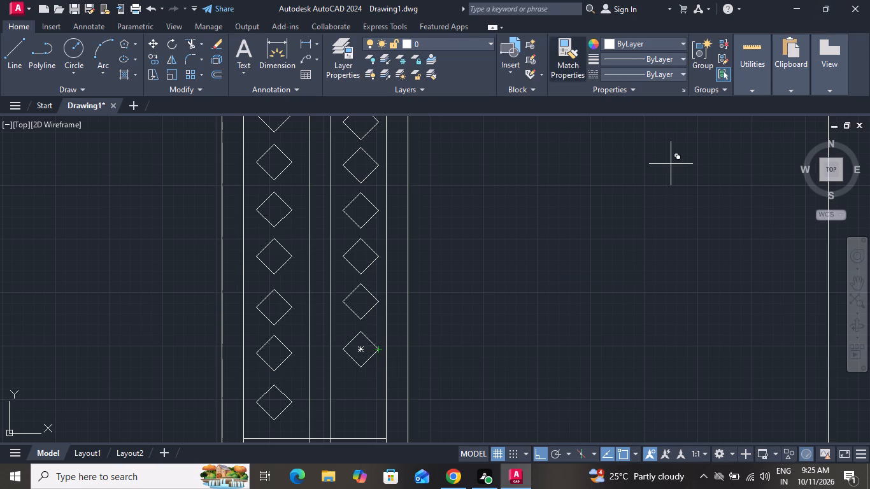
{"action": "left_click", "coordinate": [355, 425]}
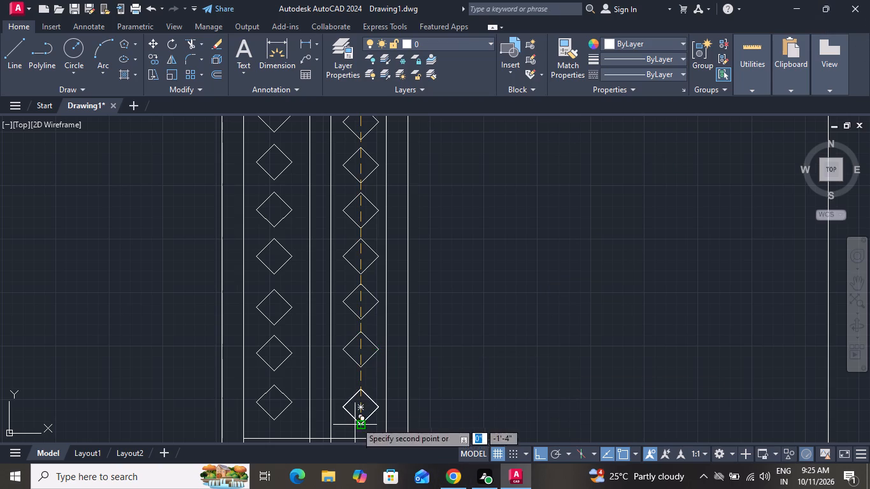
{"action": "right_click", "coordinate": [438, 278]}
{"action": "left_click", "coordinate": [466, 296]}
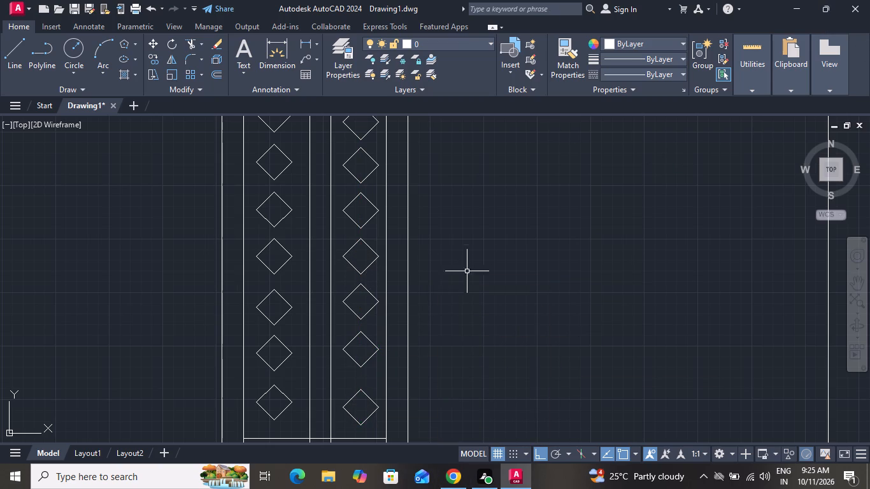
Copy the ornamental strip of bars, crosspieces and diamonds about 3'-9" horizontally into the gate's right half, below the top rail.
{"action": "scroll", "coordinate": [509, 131], "scroll_direction": "down", "scroll_amount": 3}
{"action": "scroll", "coordinate": [536, 189], "scroll_direction": "down", "scroll_amount": 1}
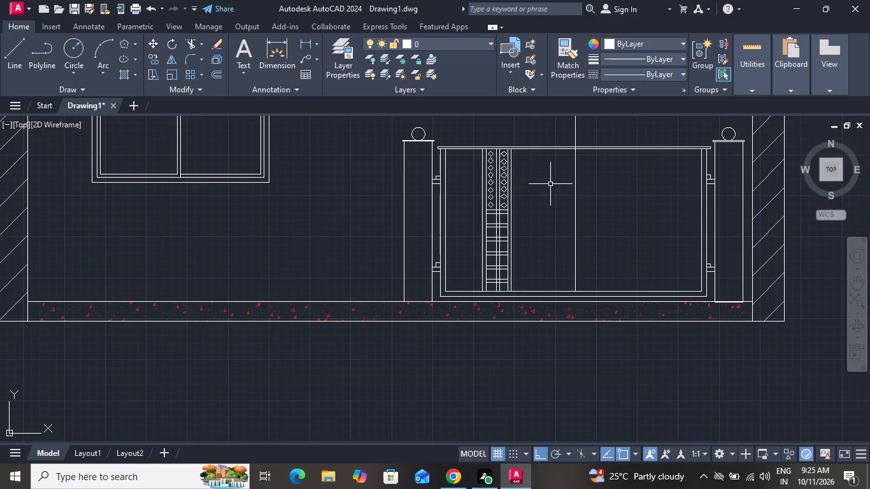
{"action": "scroll", "coordinate": [508, 166], "scroll_direction": "up", "scroll_amount": 3}
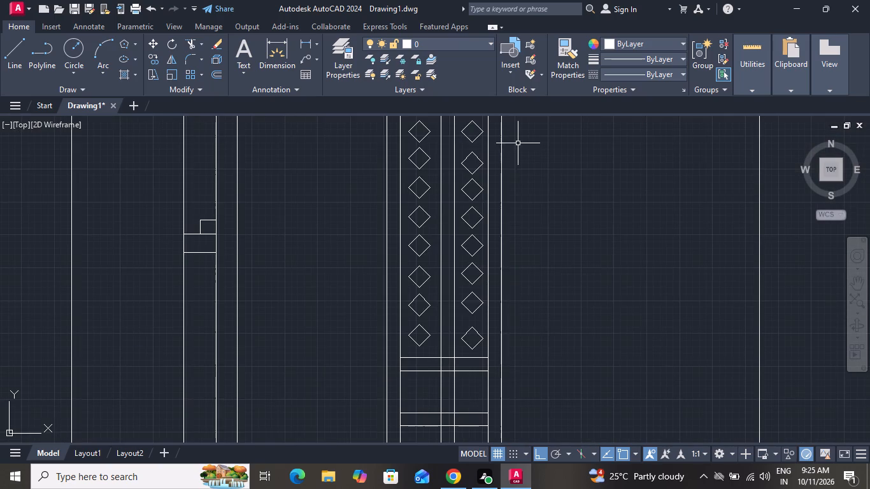
{"action": "scroll", "coordinate": [523, 147], "scroll_direction": "down", "scroll_amount": 1}
{"action": "left_click", "coordinate": [516, 131]}
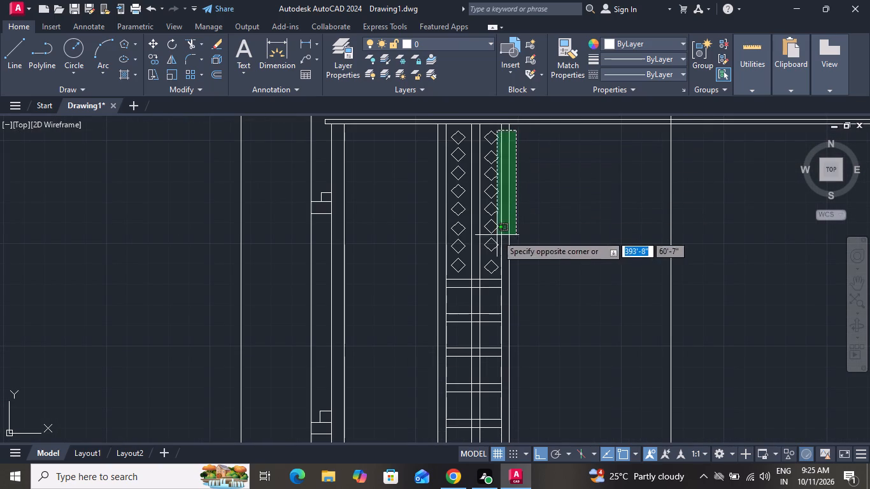
{"action": "scroll", "coordinate": [438, 339], "scroll_direction": "down", "scroll_amount": 3}
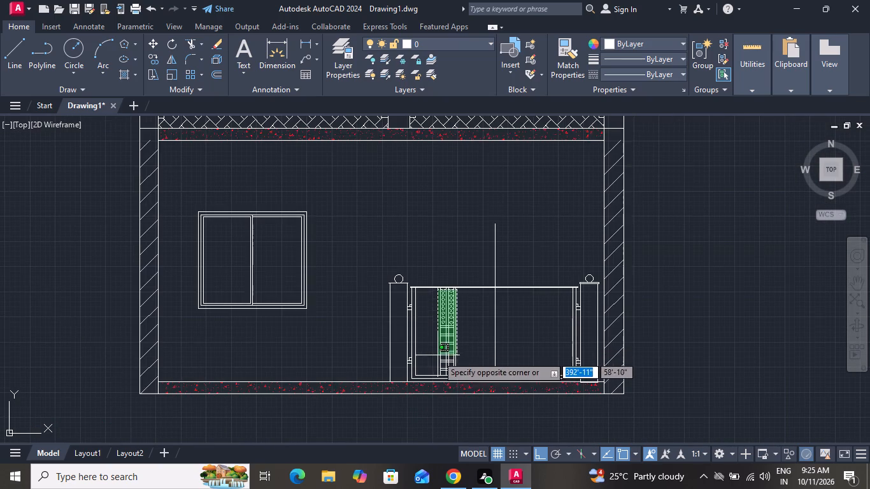
{"action": "scroll", "coordinate": [436, 381], "scroll_direction": "up", "scroll_amount": 2}
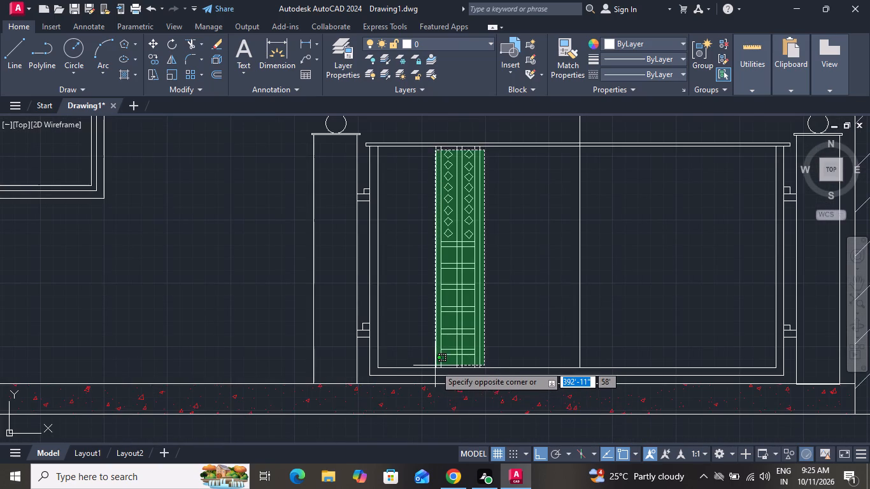
{"action": "left_click", "coordinate": [431, 363]}
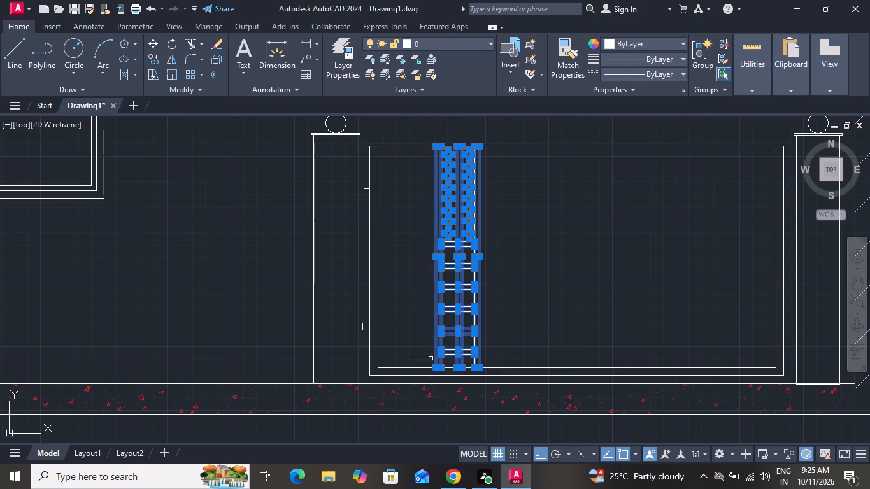
{"action": "left_click", "coordinate": [153, 59]}
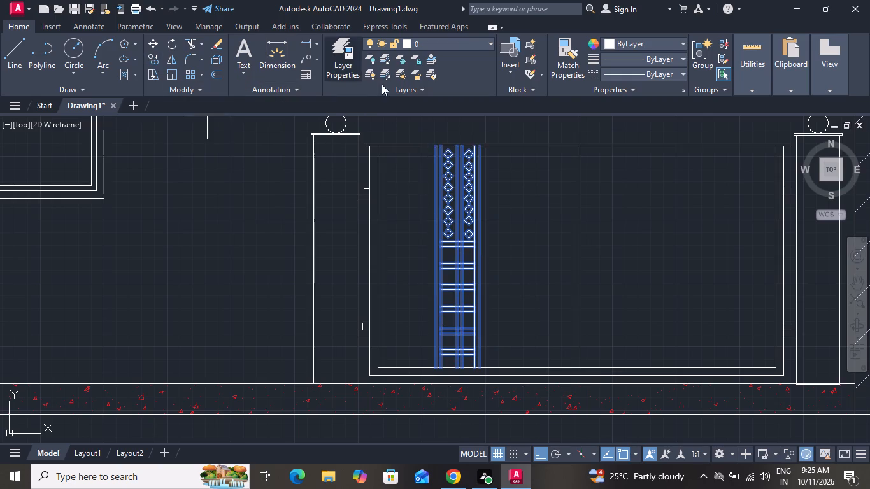
{"action": "left_click", "coordinate": [434, 143]}
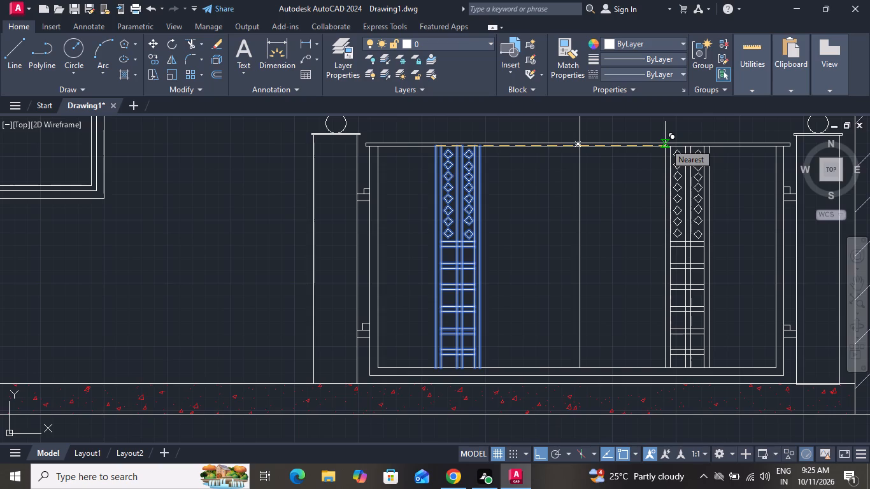
{"action": "left_click", "coordinate": [662, 148]}
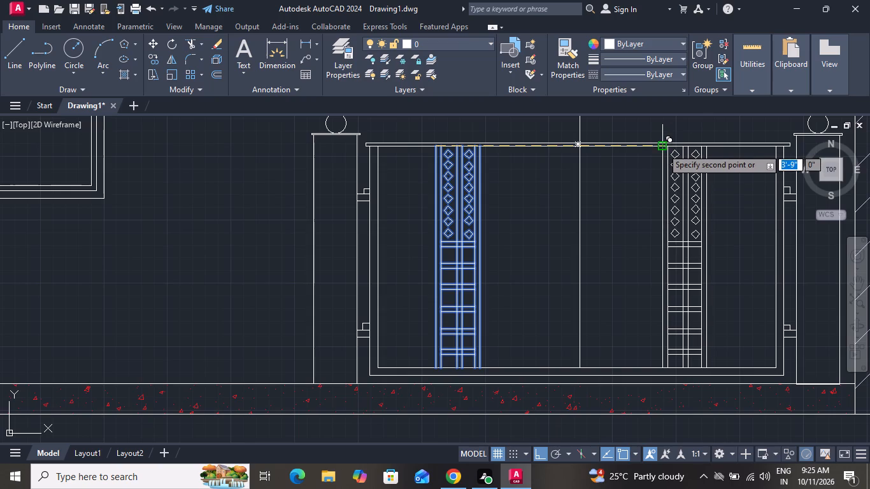
{"action": "right_click", "coordinate": [610, 201]}
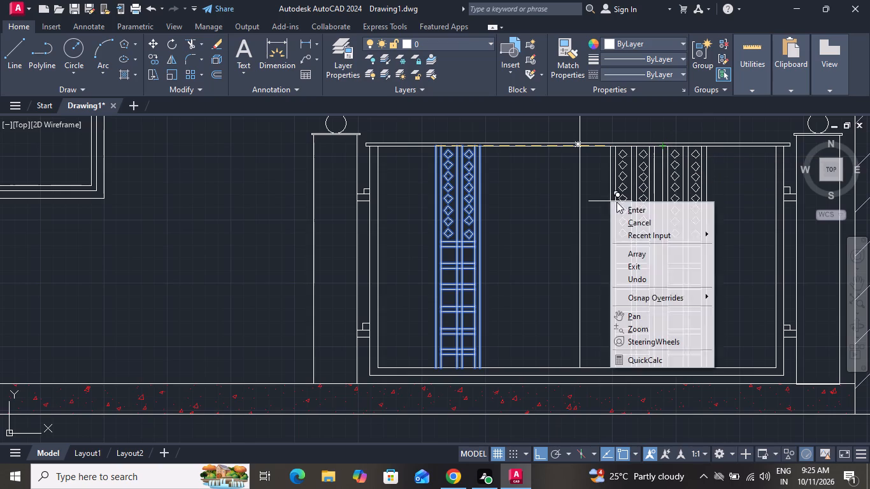
{"action": "left_click", "coordinate": [631, 218]}
Move the gate's left ornamental strip, with all its bars, crosspieces and diamonds, slightly right along the top rail towards the centre line.
{"action": "scroll", "coordinate": [620, 242], "scroll_direction": "down", "scroll_amount": 1}
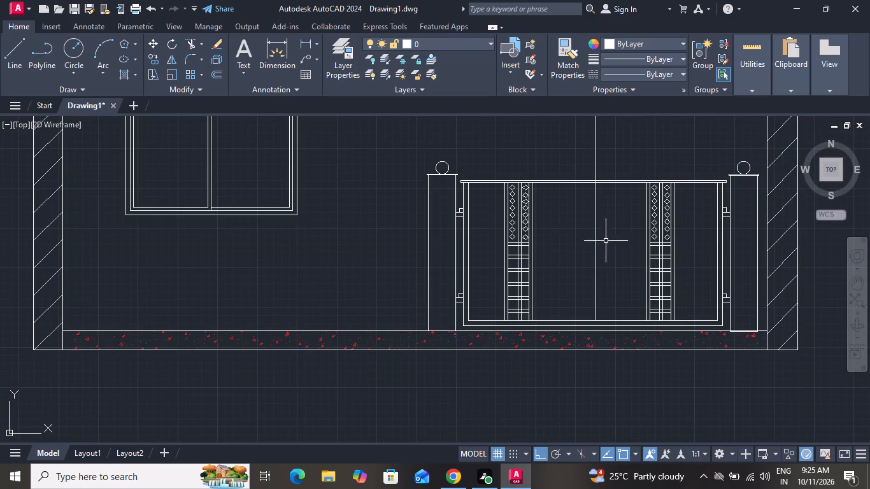
{"action": "scroll", "coordinate": [522, 208], "scroll_direction": "up", "scroll_amount": 2}
{"action": "scroll", "coordinate": [539, 155], "scroll_direction": "up", "scroll_amount": 3}
{"action": "left_click", "coordinate": [552, 127]}
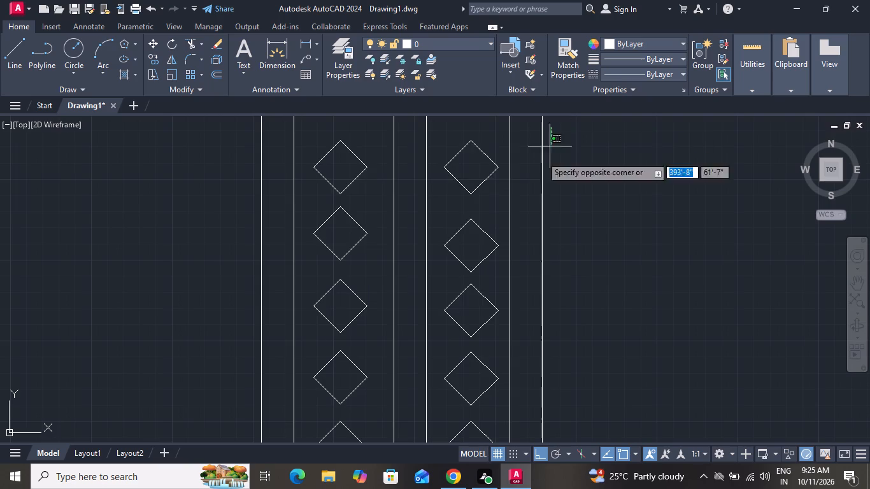
{"action": "scroll", "coordinate": [288, 283], "scroll_direction": "down", "scroll_amount": 6}
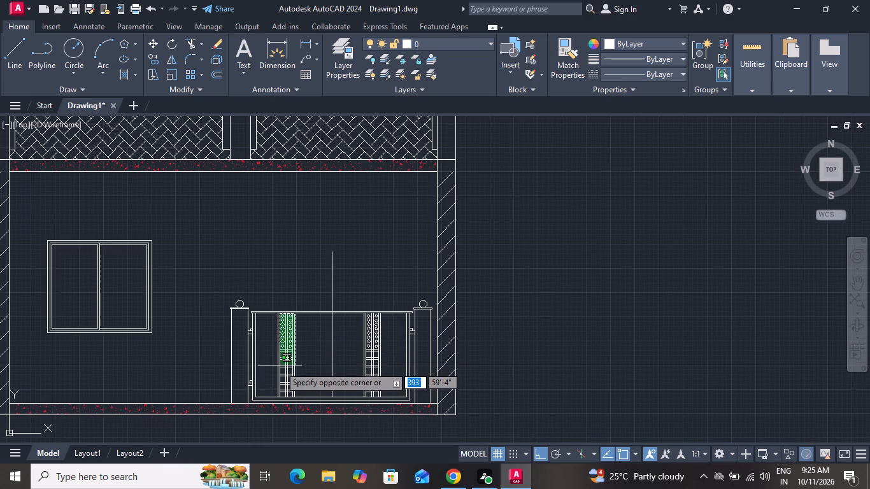
{"action": "scroll", "coordinate": [280, 378], "scroll_direction": "up", "scroll_amount": 3}
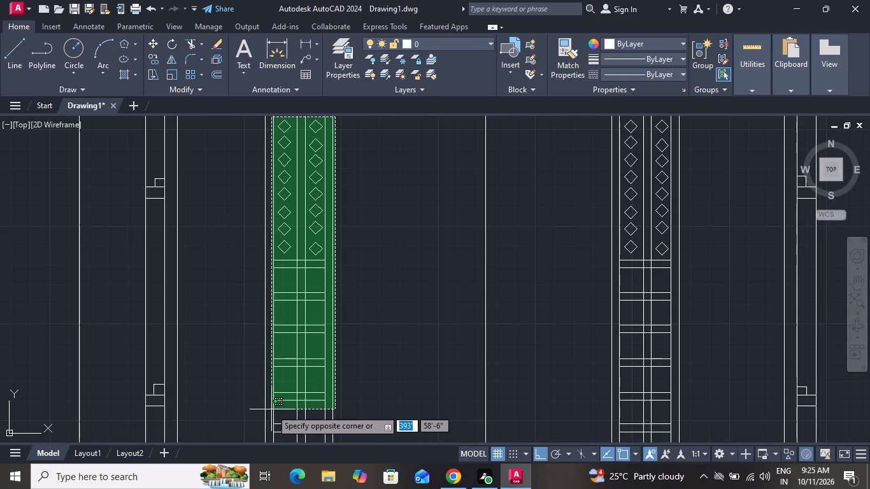
{"action": "scroll", "coordinate": [271, 409], "scroll_direction": "down", "scroll_amount": 2}
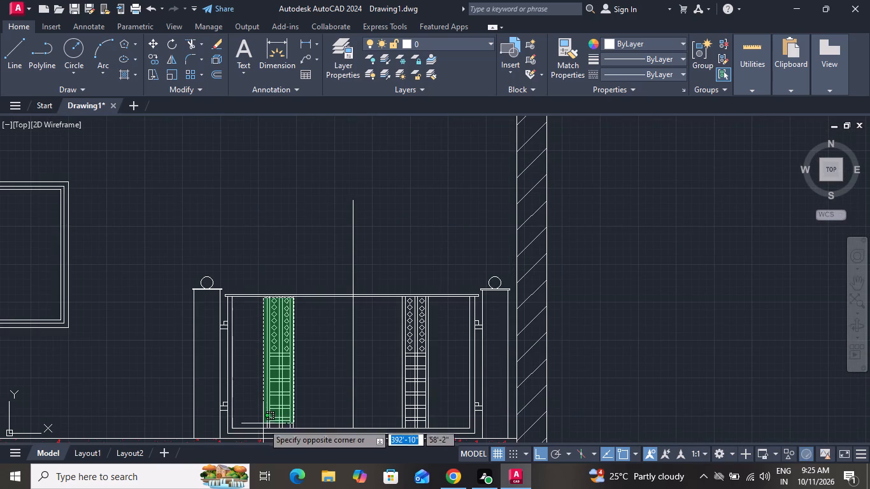
{"action": "scroll", "coordinate": [263, 423], "scroll_direction": "up", "scroll_amount": 2}
{"action": "left_click", "coordinate": [265, 429]}
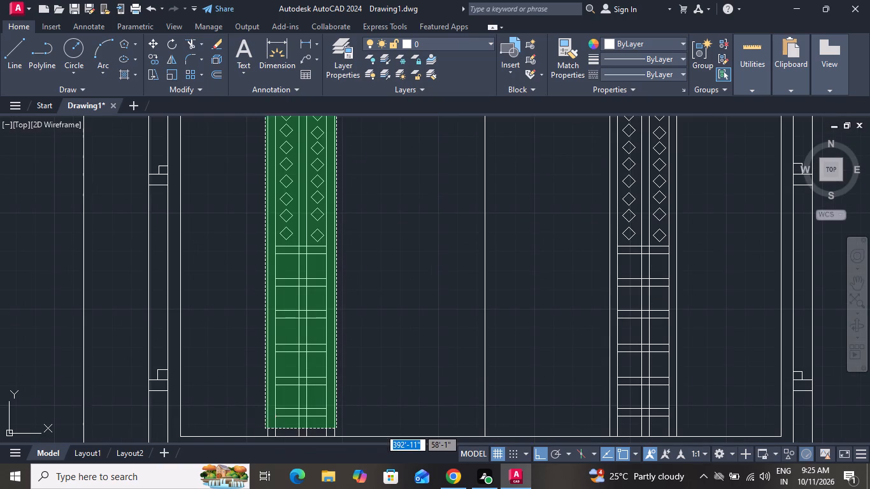
{"action": "scroll", "coordinate": [300, 401], "scroll_direction": "down", "scroll_amount": 3}
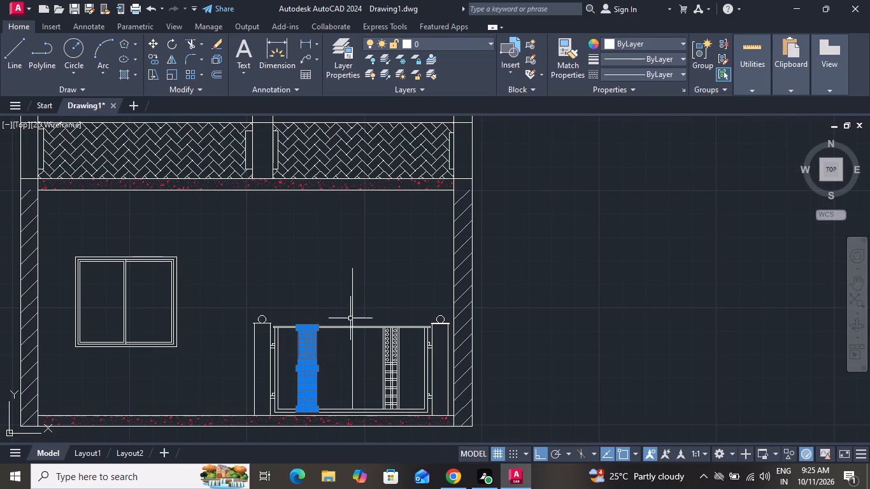
{"action": "scroll", "coordinate": [338, 295], "scroll_direction": "down", "scroll_amount": 1}
{"action": "scroll", "coordinate": [318, 327], "scroll_direction": "up", "scroll_amount": 1}
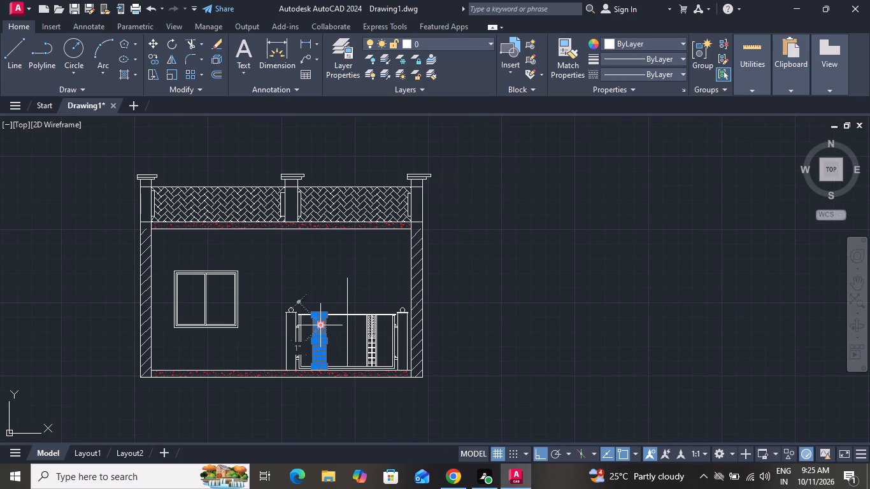
{"action": "left_click", "coordinate": [155, 46]}
{"action": "scroll", "coordinate": [330, 343], "scroll_direction": "up", "scroll_amount": 2}
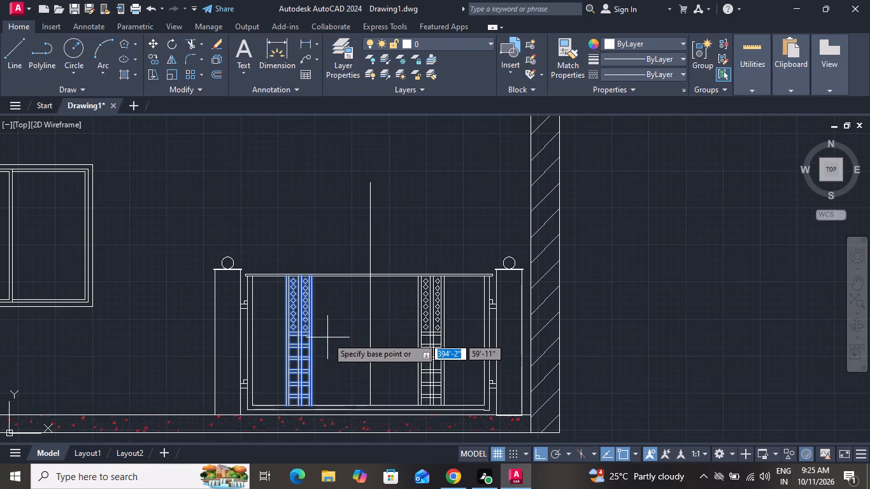
{"action": "left_click", "coordinate": [316, 277]}
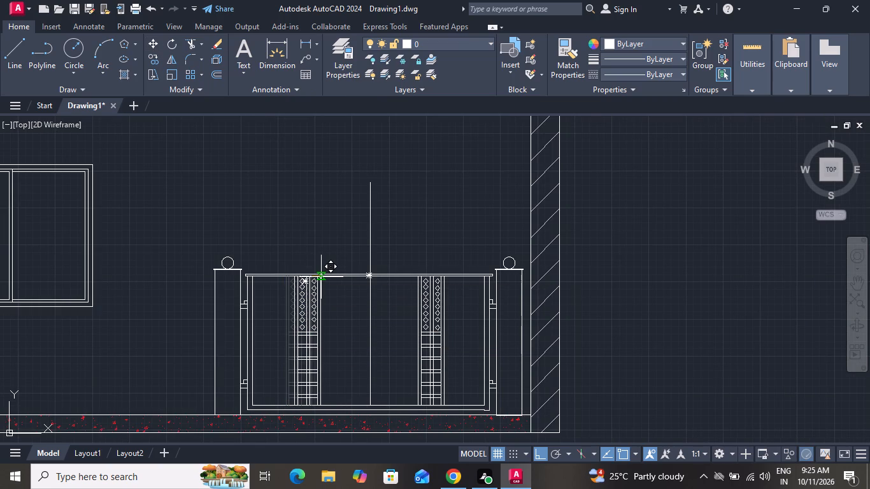
{"action": "left_click", "coordinate": [321, 277]}
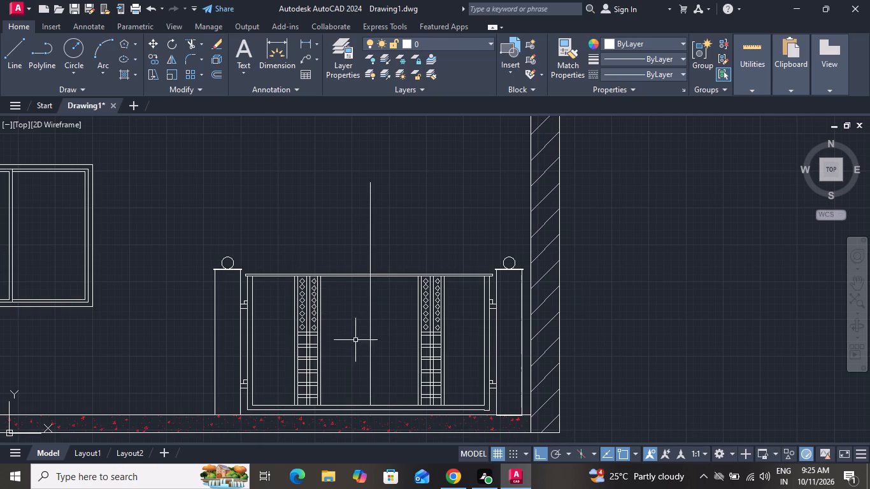
Move the gate's right ornamental strip, with all its bars, crosspieces and diamonds, about 2" left along the top rail towards the centre line.
{"action": "scroll", "coordinate": [457, 292], "scroll_direction": "up", "scroll_amount": 2}
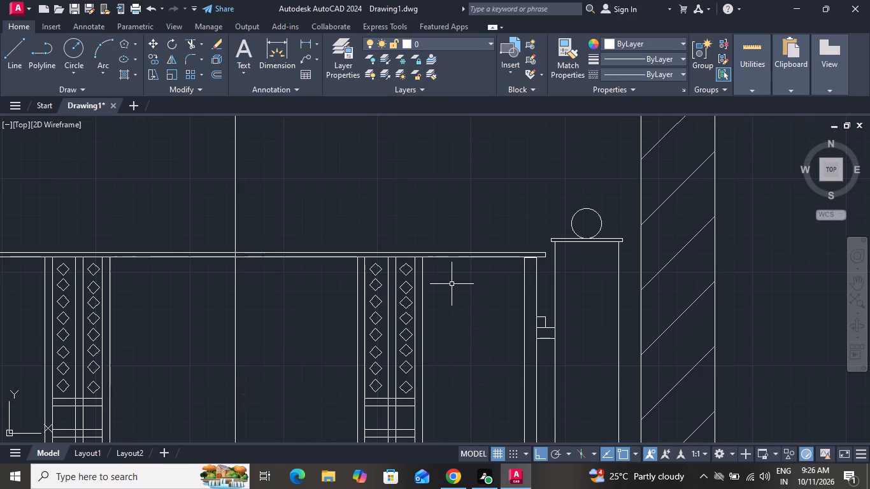
{"action": "left_click", "coordinate": [446, 273]}
{"action": "left_click", "coordinate": [364, 369]}
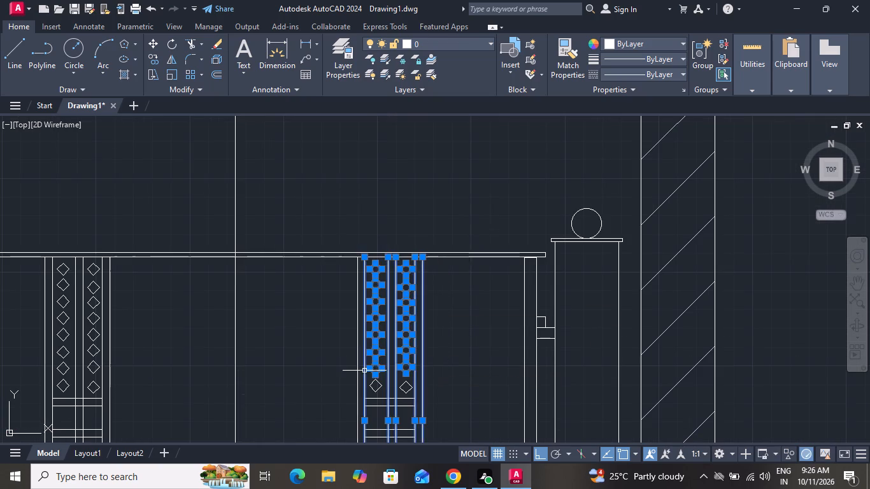
{"action": "scroll", "coordinate": [365, 371], "scroll_direction": "down", "scroll_amount": 4}
{"action": "scroll", "coordinate": [391, 416], "scroll_direction": "up", "scroll_amount": 3}
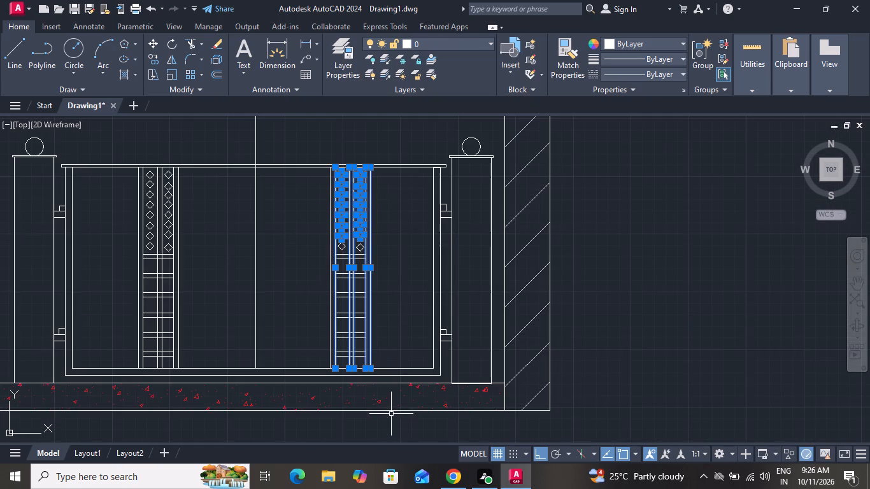
{"action": "left_click_drag", "start_coordinate": [385, 223], "coordinate": [384, 232]}
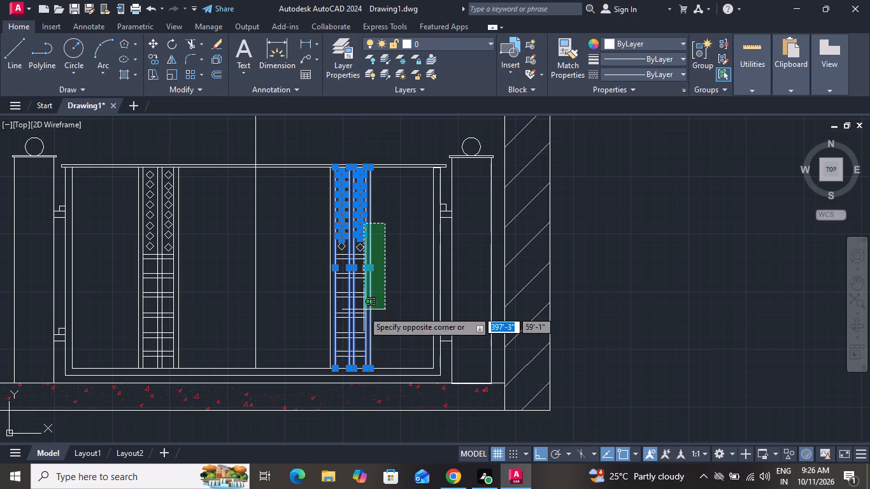
{"action": "left_click", "coordinate": [323, 365]}
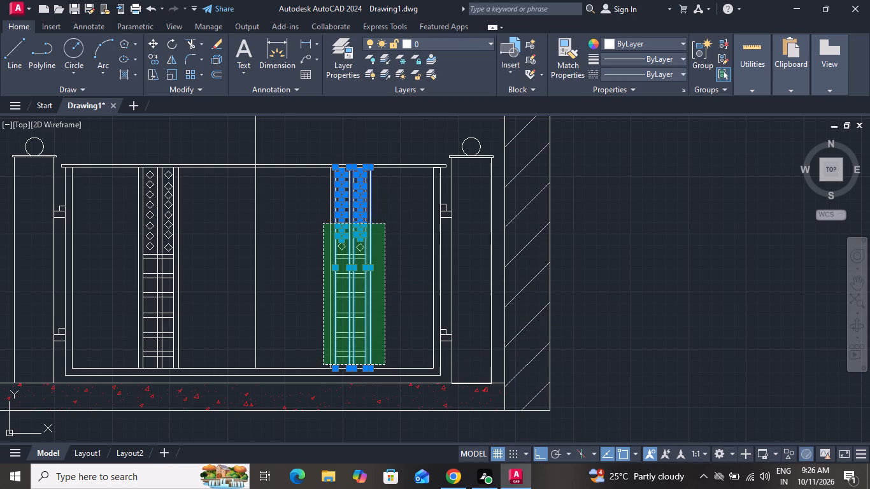
{"action": "scroll", "coordinate": [362, 369], "scroll_direction": "down", "scroll_amount": 1}
{"action": "scroll", "coordinate": [352, 278], "scroll_direction": "up", "scroll_amount": 2}
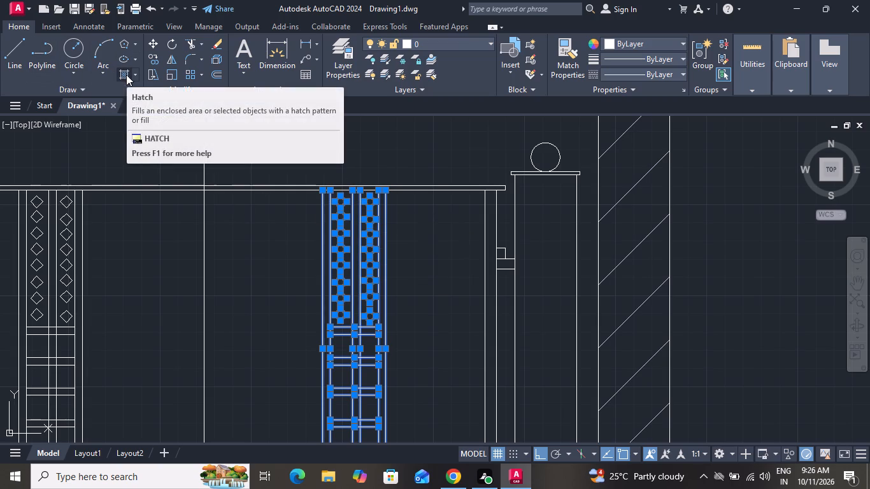
{"action": "left_click", "coordinate": [154, 46]}
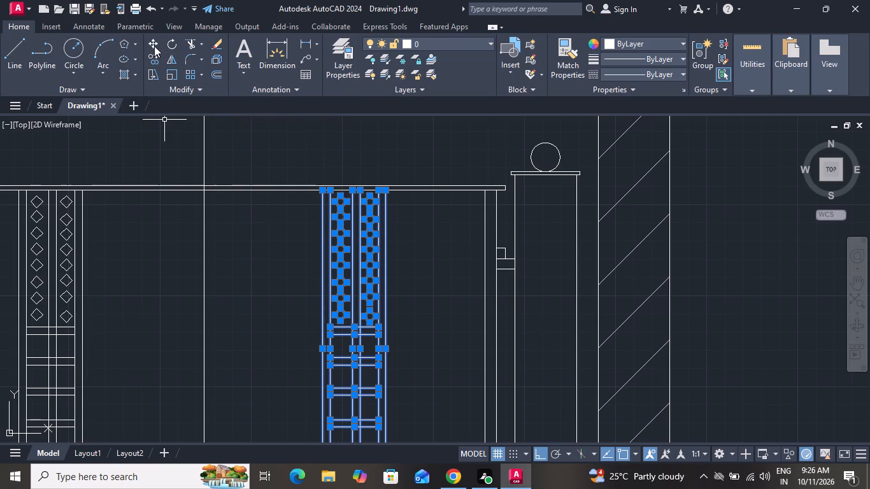
{"action": "scroll", "coordinate": [307, 226], "scroll_direction": "down", "scroll_amount": 1}
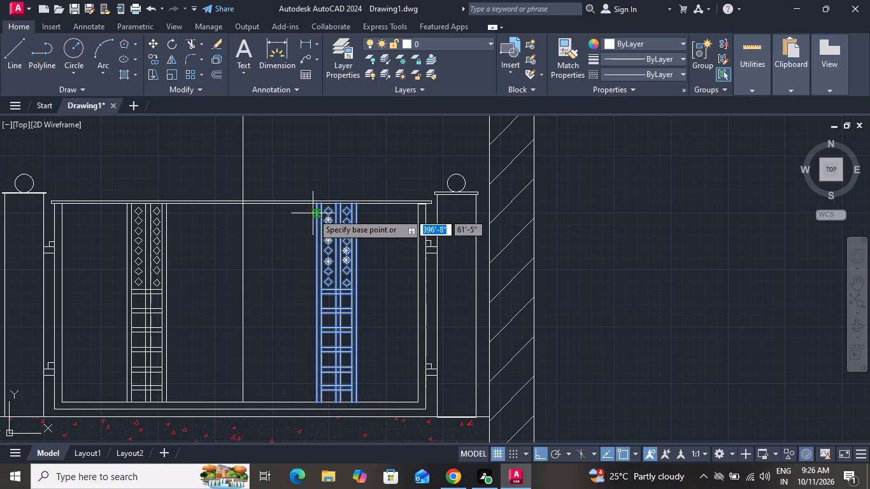
{"action": "left_click", "coordinate": [318, 206]}
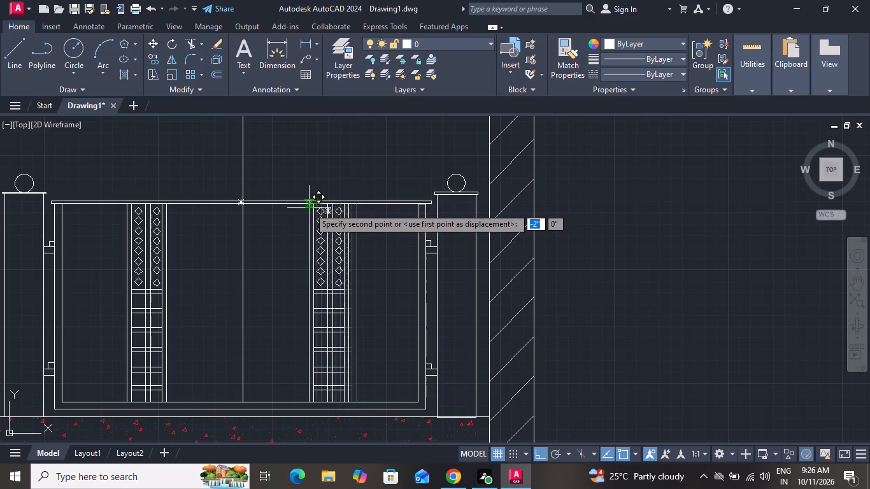
{"action": "left_click", "coordinate": [309, 208]}
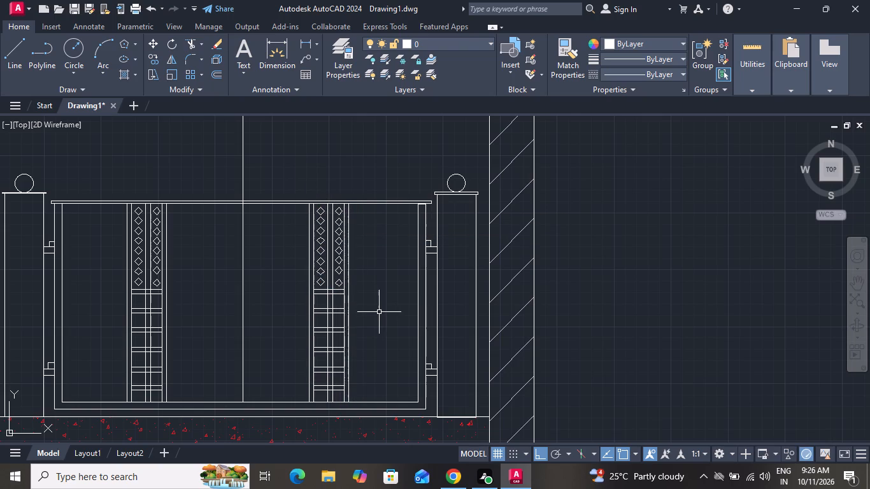
Offset the gate's vertical centre line 2" to each side.
{"action": "scroll", "coordinate": [383, 312], "scroll_direction": "down", "scroll_amount": 1}
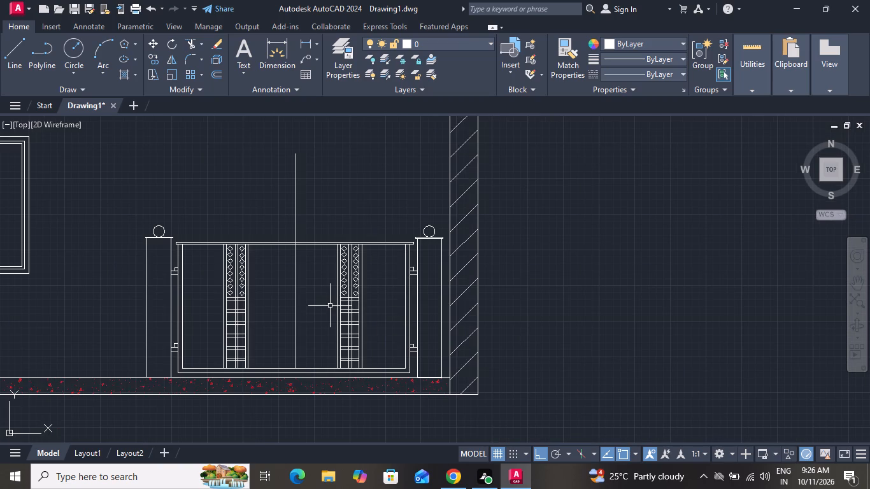
{"action": "key", "text": "o"}
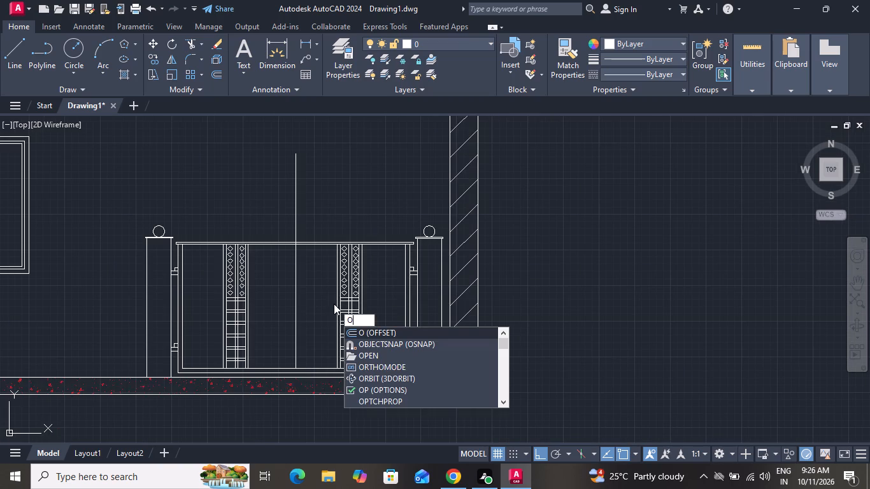
{"action": "key", "text": "space"}
{"action": "key", "text": "2"}
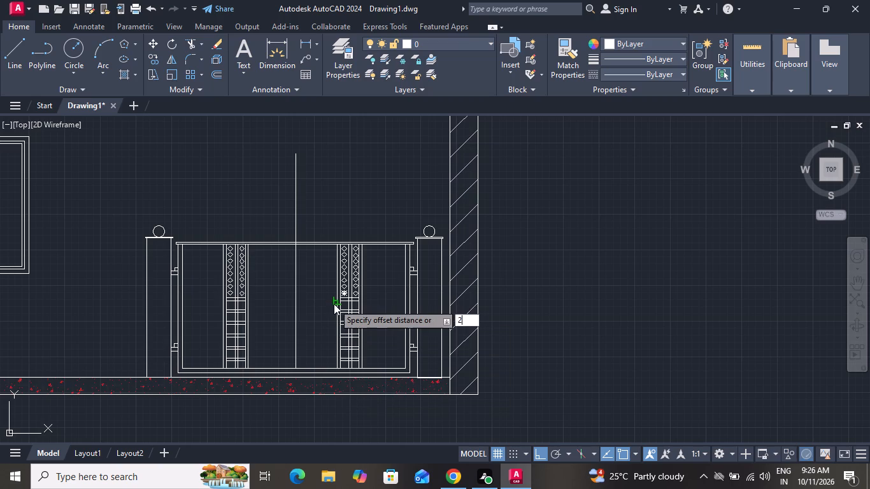
{"action": "key", "text": "shift+quotedbl"}
{"action": "key", "text": "Return"}
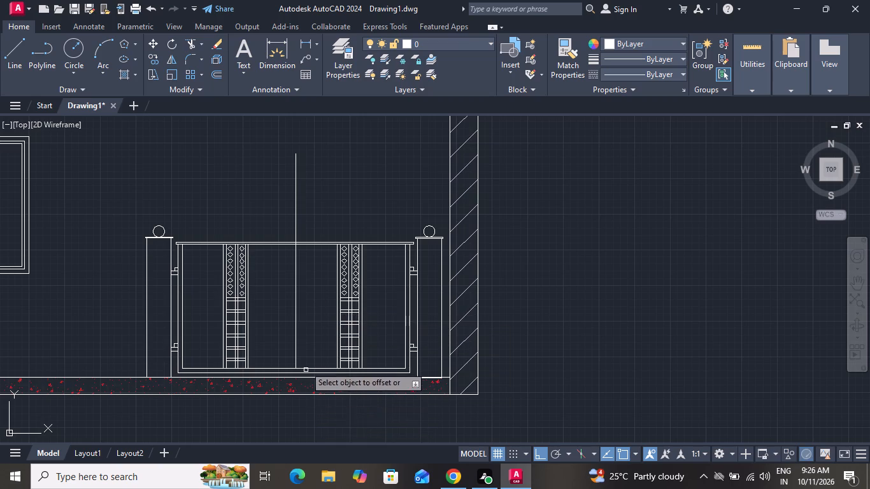
{"action": "scroll", "coordinate": [289, 323], "scroll_direction": "up", "scroll_amount": 2}
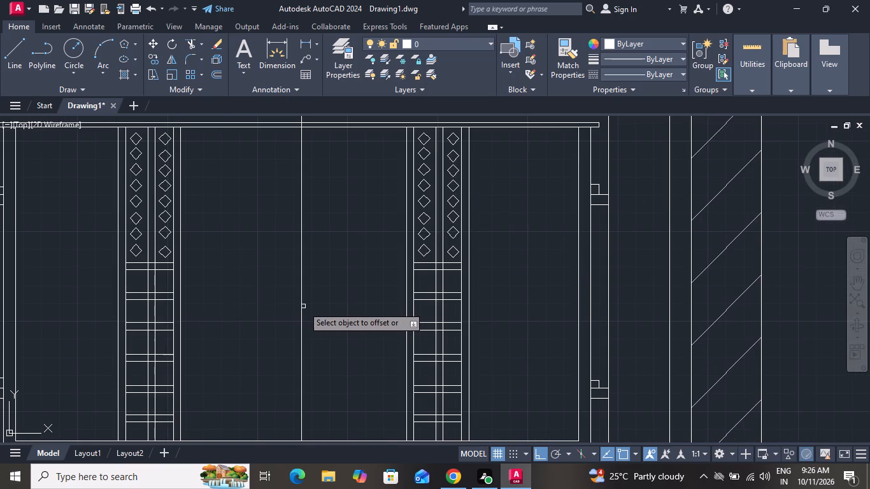
{"action": "left_click", "coordinate": [302, 308]}
{"action": "left_click", "coordinate": [345, 310]}
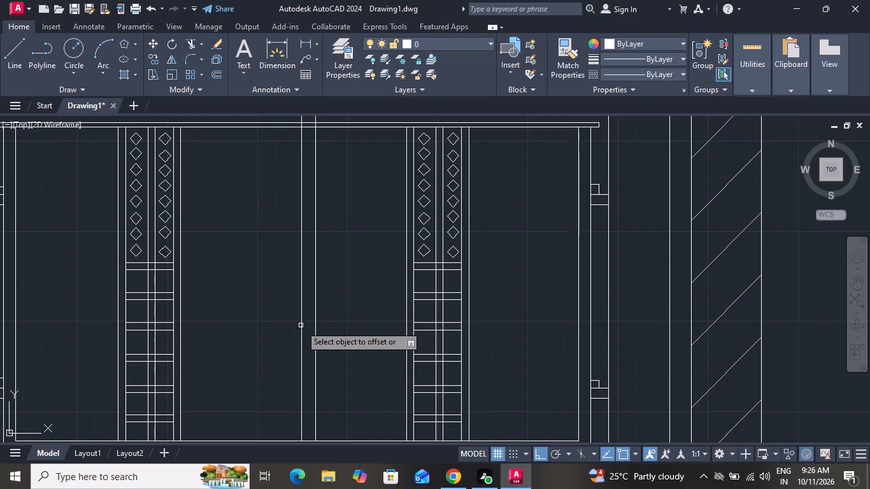
{"action": "left_click", "coordinate": [301, 325]}
{"action": "left_click", "coordinate": [279, 332]}
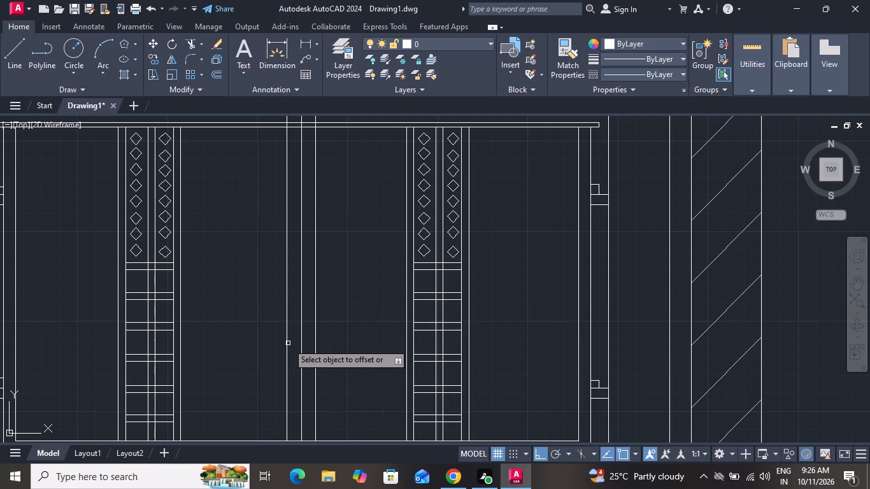
{"action": "right_click", "coordinate": [288, 343]}
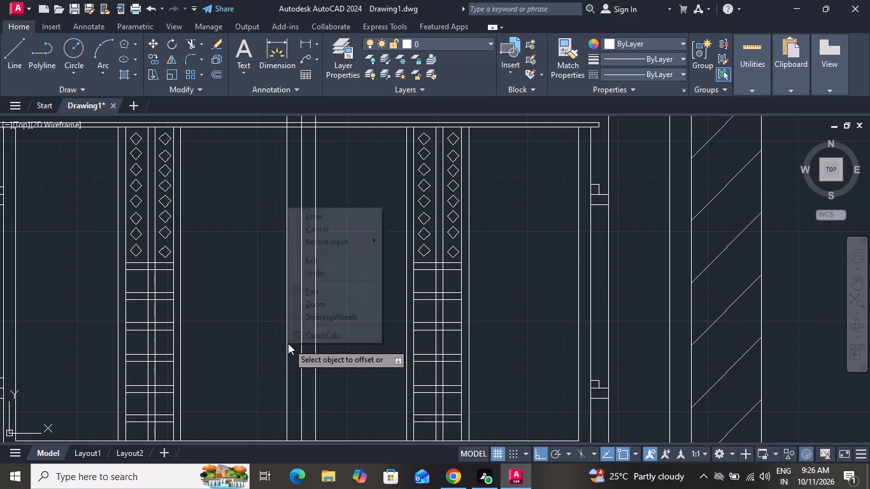
{"action": "left_click", "coordinate": [301, 232]}
Trim the three centre lines above the gate's top rail, and cut the two outer ones back to the rail's underside.
{"action": "scroll", "coordinate": [376, 267], "scroll_direction": "down", "scroll_amount": 3}
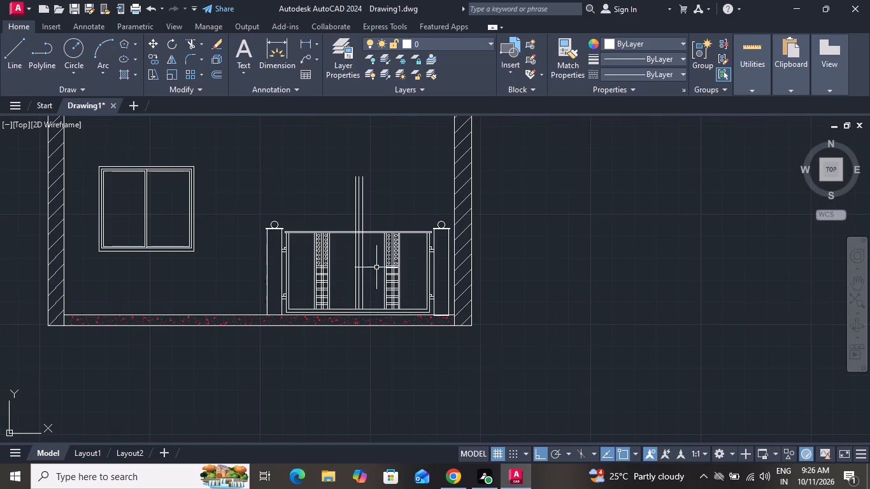
{"action": "left_click", "coordinate": [189, 47]}
{"action": "left_click", "coordinate": [380, 176]}
{"action": "left_click", "coordinate": [333, 195]}
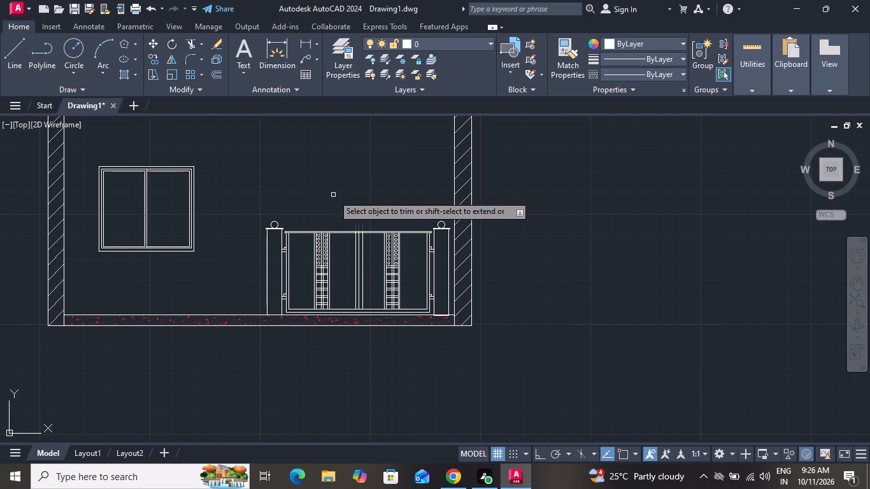
{"action": "scroll", "coordinate": [369, 234], "scroll_direction": "up", "scroll_amount": 4}
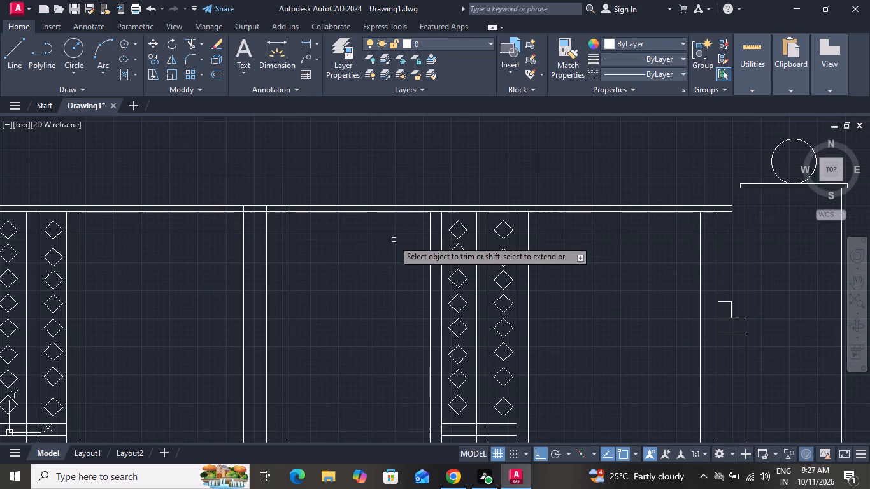
{"action": "scroll", "coordinate": [283, 207], "scroll_direction": "up", "scroll_amount": 3}
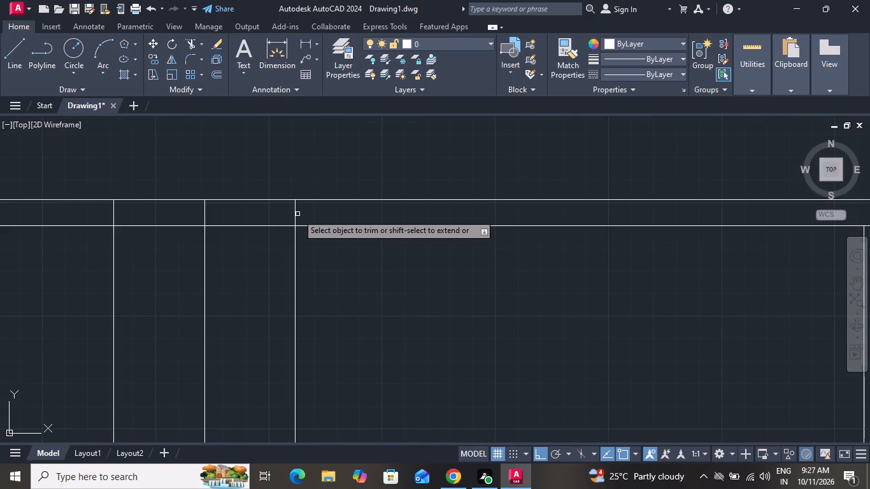
{"action": "left_click", "coordinate": [297, 215]}
{"action": "left_click", "coordinate": [290, 215]}
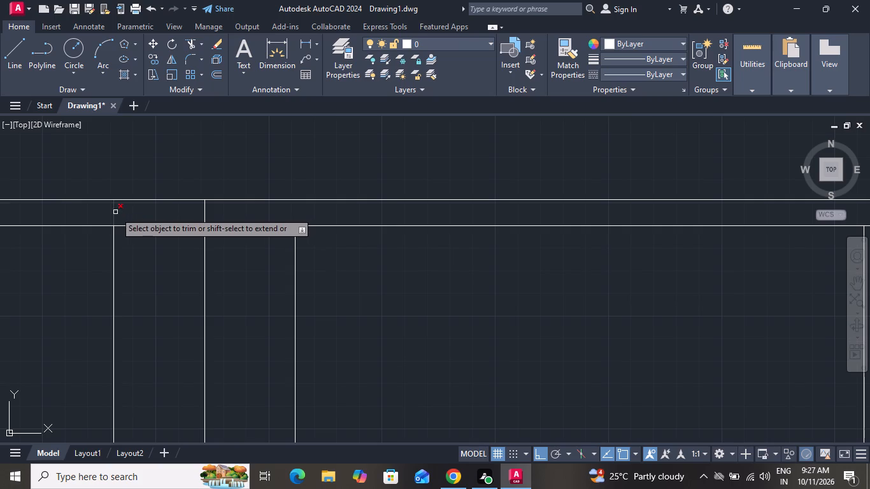
{"action": "left_click", "coordinate": [114, 212]}
{"action": "scroll", "coordinate": [206, 234], "scroll_direction": "down", "scroll_amount": 3}
{"action": "scroll", "coordinate": [236, 258], "scroll_direction": "up", "scroll_amount": 1}
{"action": "scroll", "coordinate": [271, 263], "scroll_direction": "down", "scroll_amount": 2}
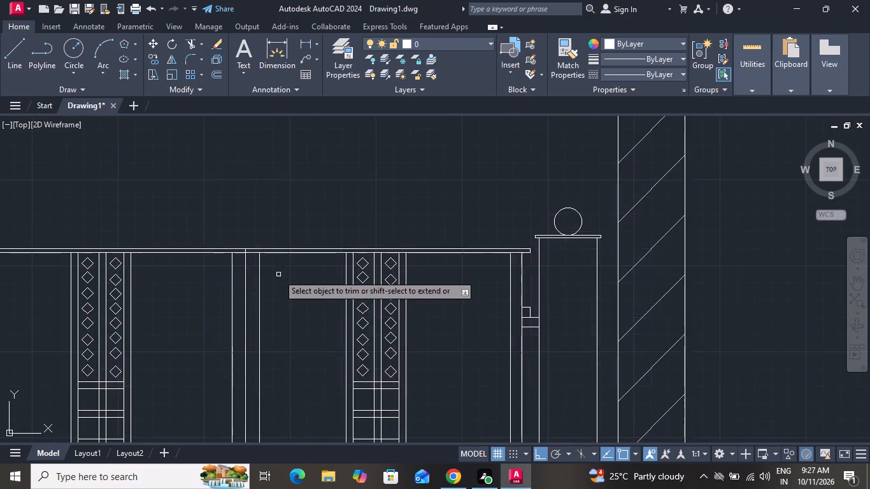
{"action": "scroll", "coordinate": [294, 287], "scroll_direction": "down", "scroll_amount": 2}
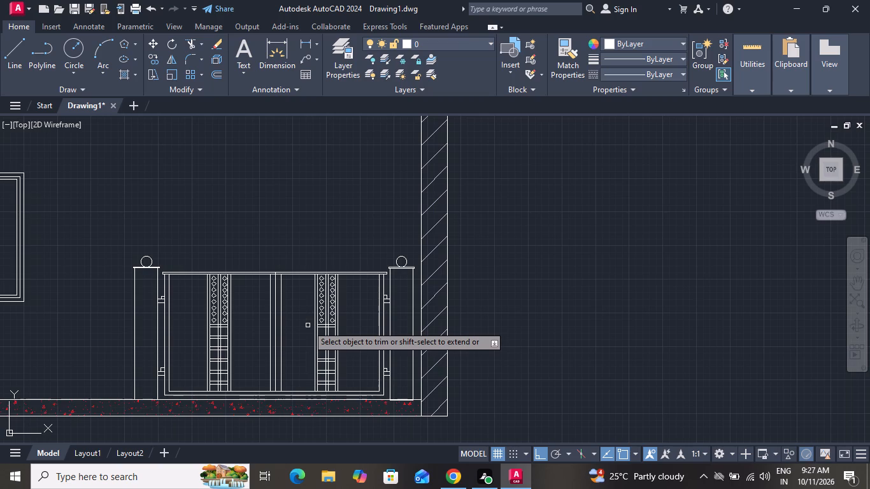
{"action": "right_click", "coordinate": [308, 325]}
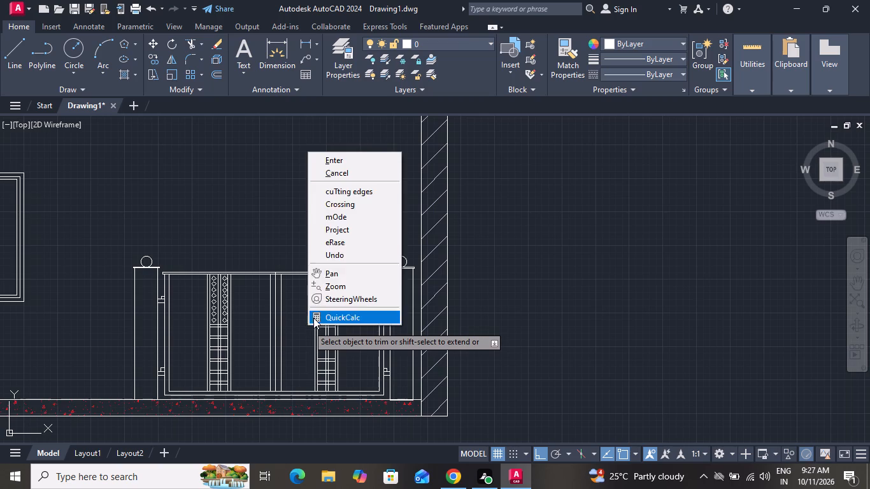
{"action": "left_click", "coordinate": [353, 174]}
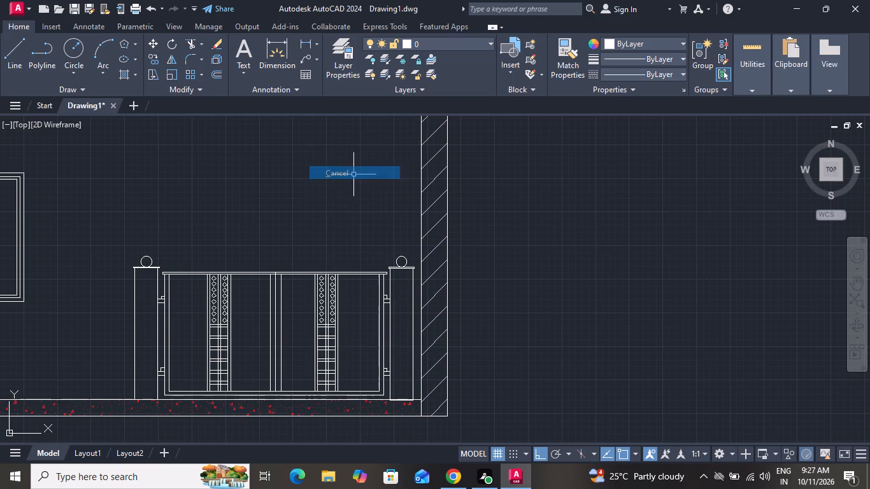
Offset the gate's vertical centre line 1" to each side.
{"action": "type", "text": "o 1"}
{"action": "key", "text": "shift+quotedbl"}
{"action": "key", "text": "Return"}
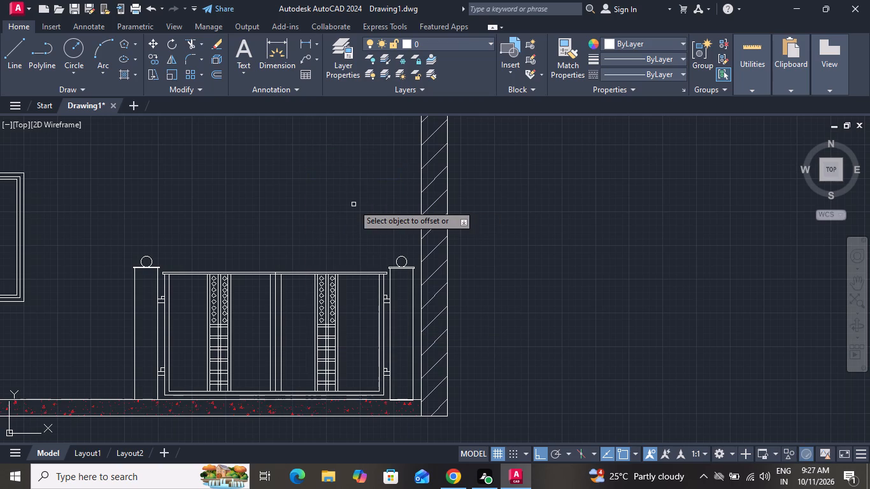
{"action": "scroll", "coordinate": [281, 326], "scroll_direction": "up", "scroll_amount": 2}
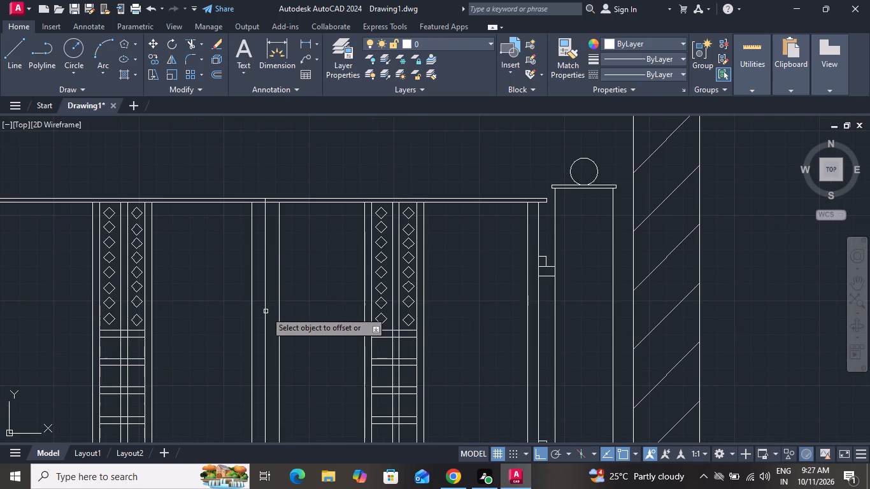
{"action": "left_click", "coordinate": [266, 311]}
{"action": "left_click", "coordinate": [259, 315]}
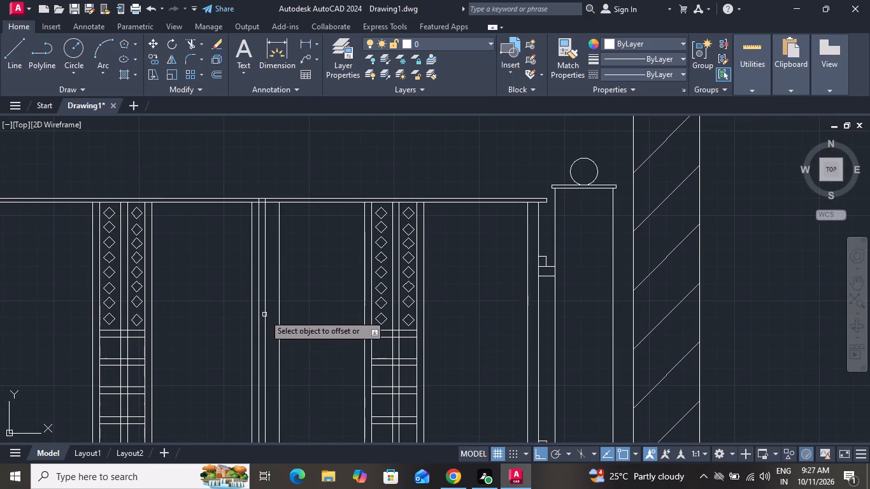
{"action": "left_click", "coordinate": [264, 315]}
{"action": "left_click", "coordinate": [285, 310]}
{"action": "scroll", "coordinate": [301, 304], "scroll_direction": "up", "scroll_amount": 1}
{"action": "right_click", "coordinate": [301, 304]}
{"action": "left_click", "coordinate": [324, 331]}
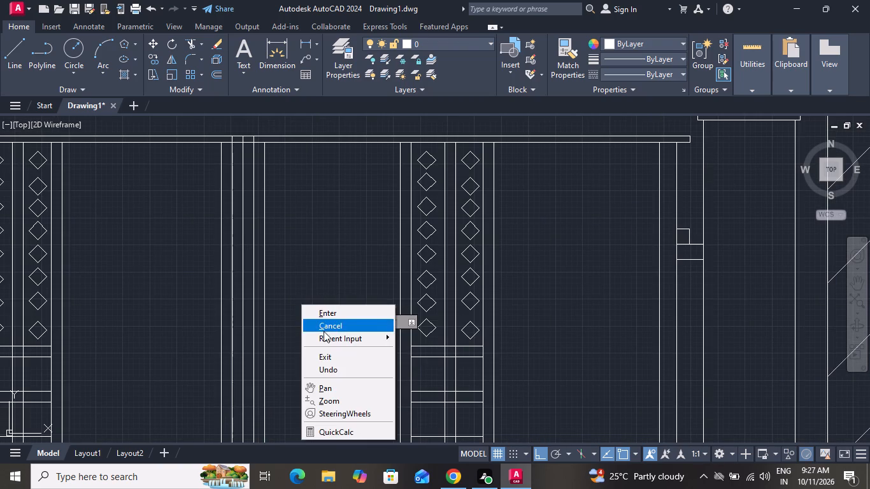
Fillet the left gate leaf's inner and outer bottom frame lines into square corners with the two vertical lines left of centre.
{"action": "scroll", "coordinate": [324, 329], "scroll_direction": "down", "scroll_amount": 2}
{"action": "scroll", "coordinate": [317, 278], "scroll_direction": "down", "scroll_amount": 2}
{"action": "scroll", "coordinate": [317, 278], "scroll_direction": "up", "scroll_amount": 1}
{"action": "scroll", "coordinate": [309, 384], "scroll_direction": "down", "scroll_amount": 1}
{"action": "scroll", "coordinate": [310, 384], "scroll_direction": "up", "scroll_amount": 3}
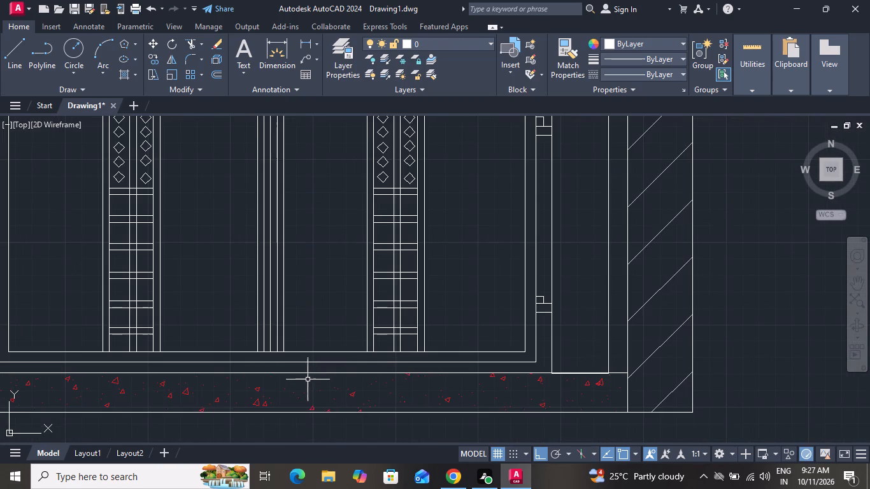
{"action": "scroll", "coordinate": [271, 360], "scroll_direction": "up", "scroll_amount": 2}
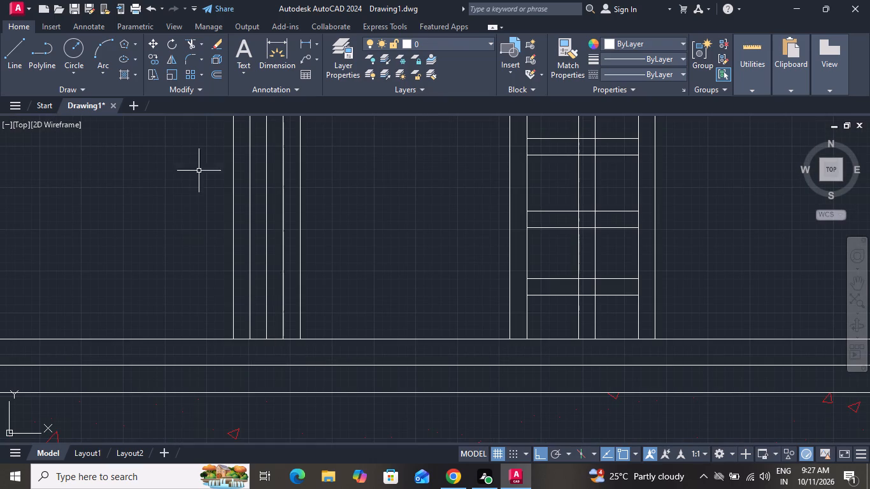
{"action": "left_click", "coordinate": [186, 59]}
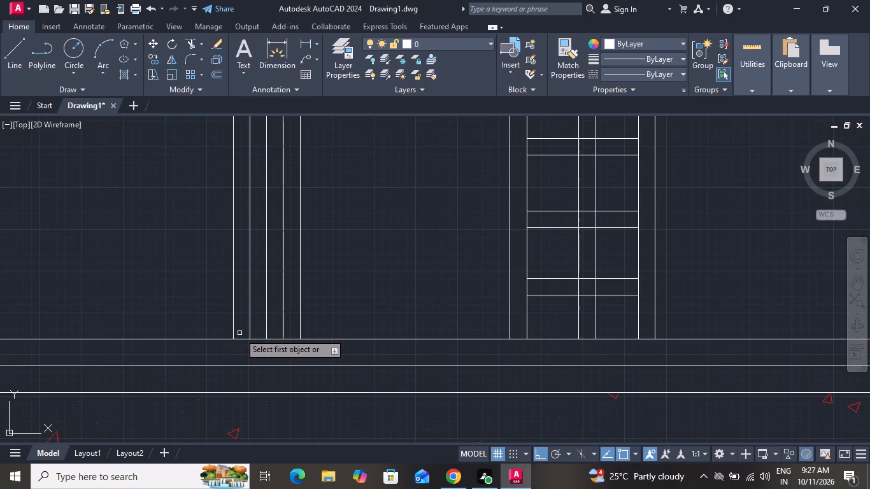
{"action": "left_click", "coordinate": [232, 327]}
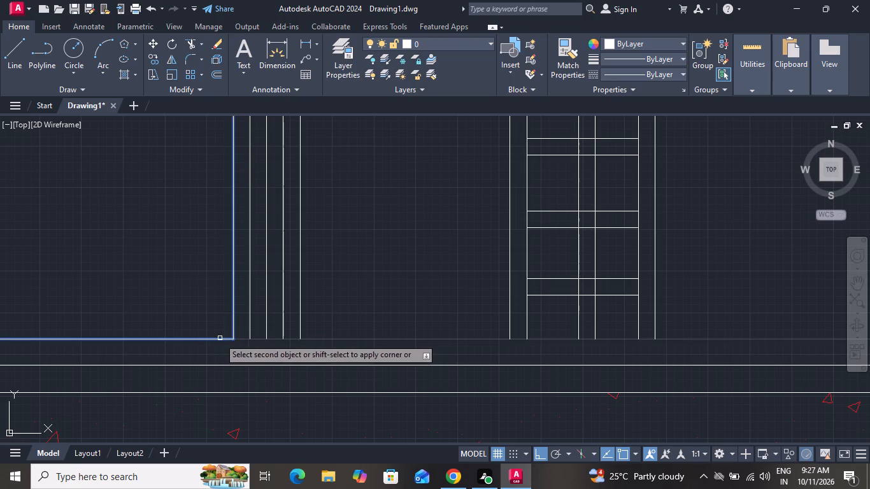
{"action": "left_click", "coordinate": [219, 338]}
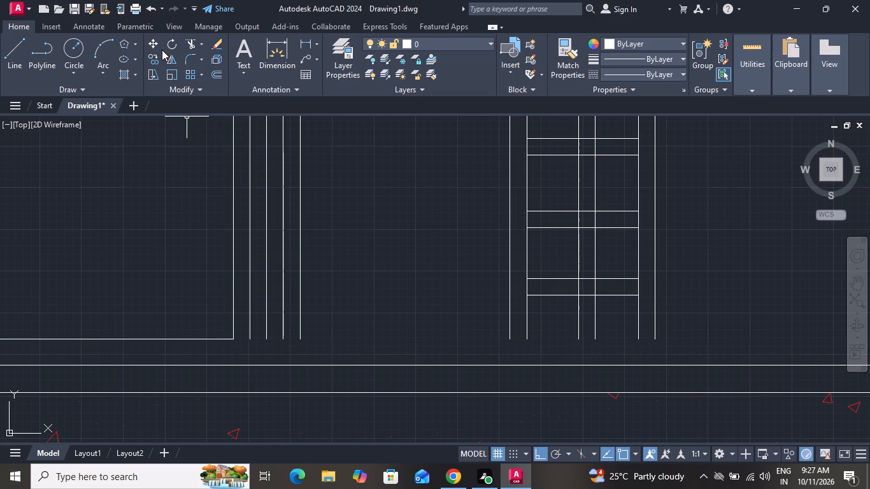
{"action": "left_click", "coordinate": [187, 60]}
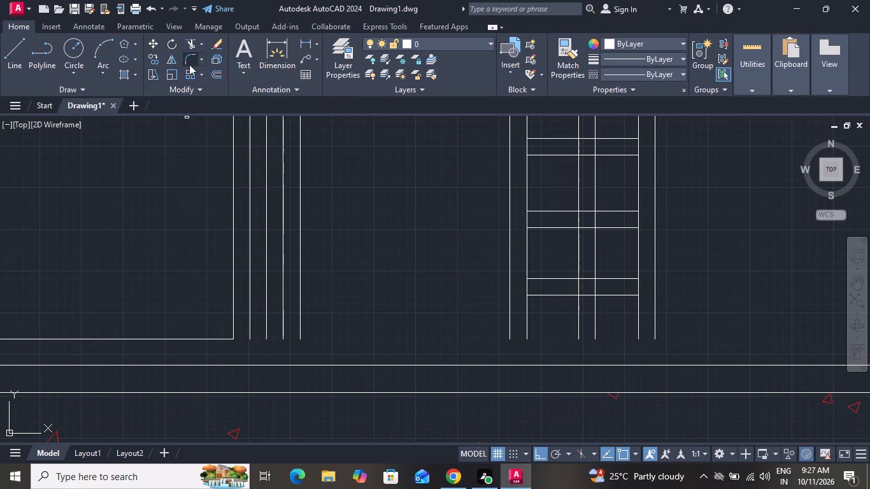
{"action": "left_click", "coordinate": [250, 328]}
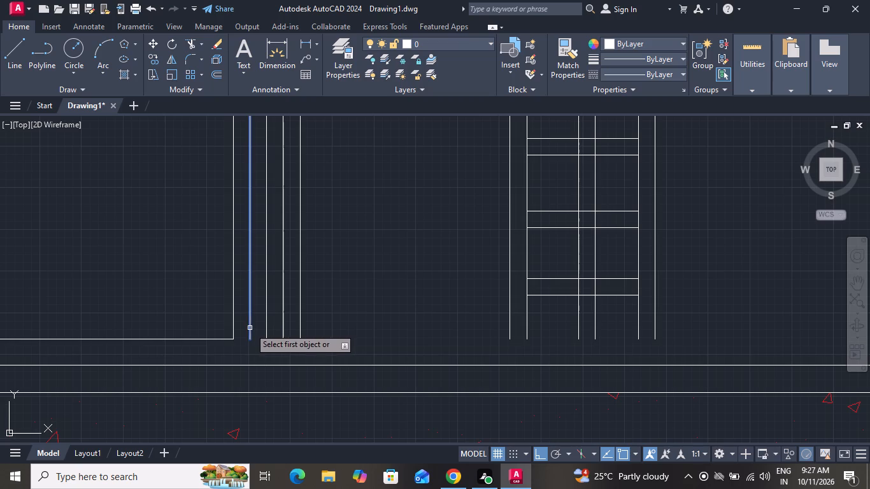
{"action": "left_click", "coordinate": [237, 366]}
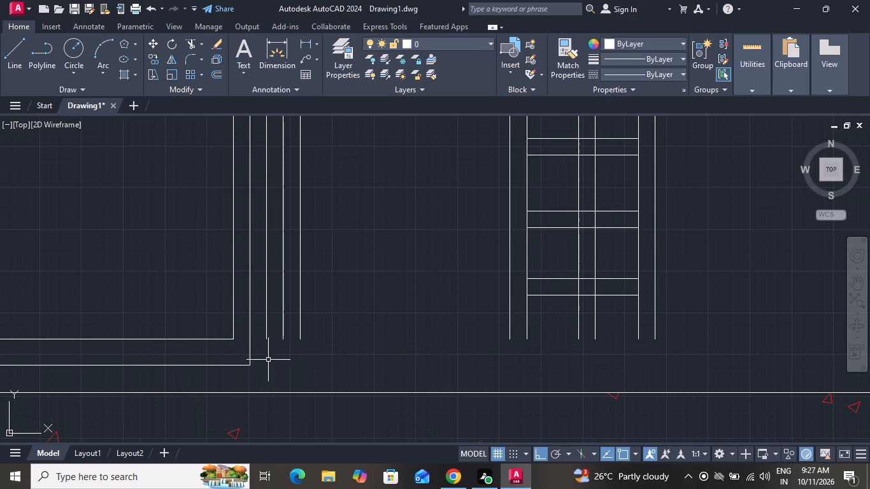
Draw the right leaf's inner bottom frame line from the hinge-side inner corner to the outermost vertical line right of centre.
{"action": "scroll", "coordinate": [275, 360], "scroll_direction": "down", "scroll_amount": 3}
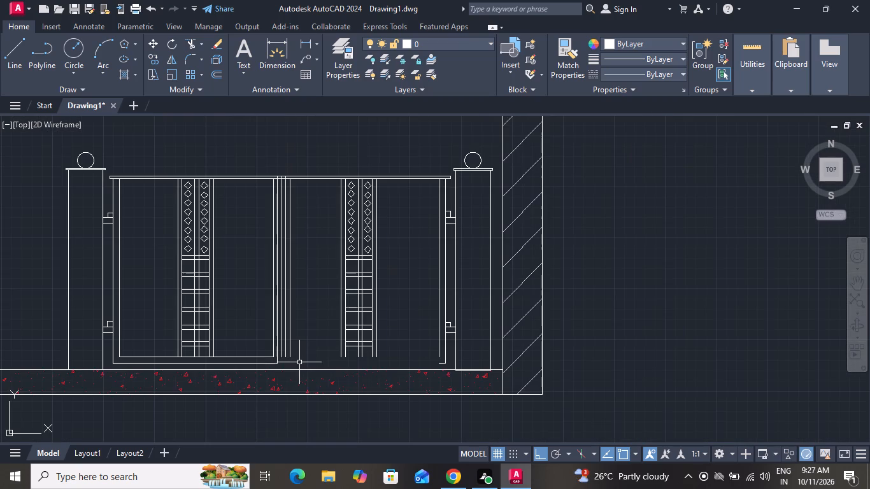
{"action": "left_click", "coordinate": [8, 50]}
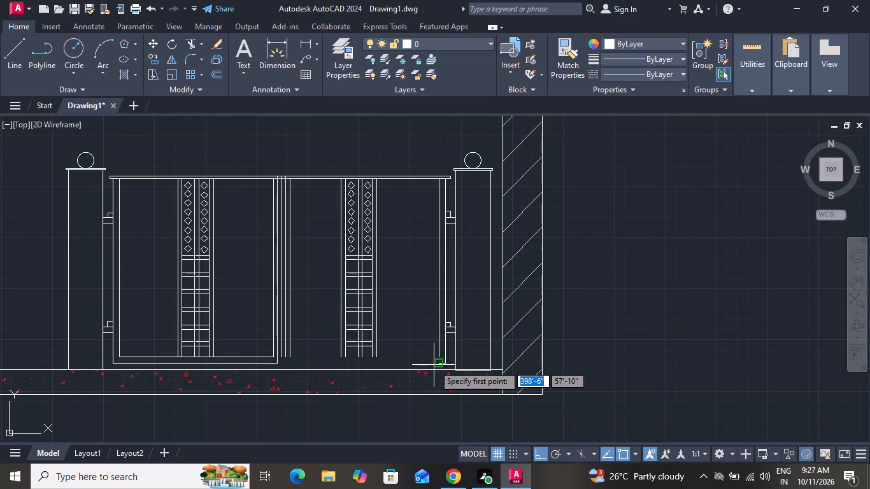
{"action": "scroll", "coordinate": [434, 365], "scroll_direction": "up", "scroll_amount": 1}
{"action": "left_click", "coordinate": [438, 352]}
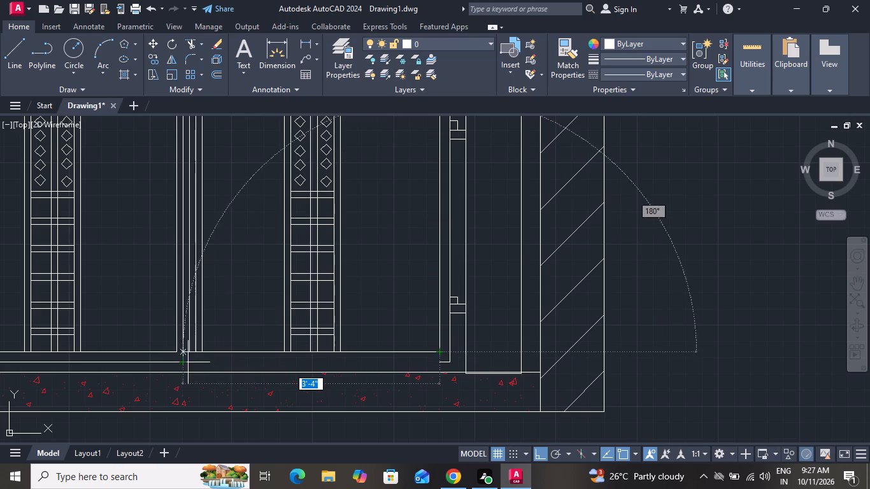
{"action": "left_click", "coordinate": [203, 357]}
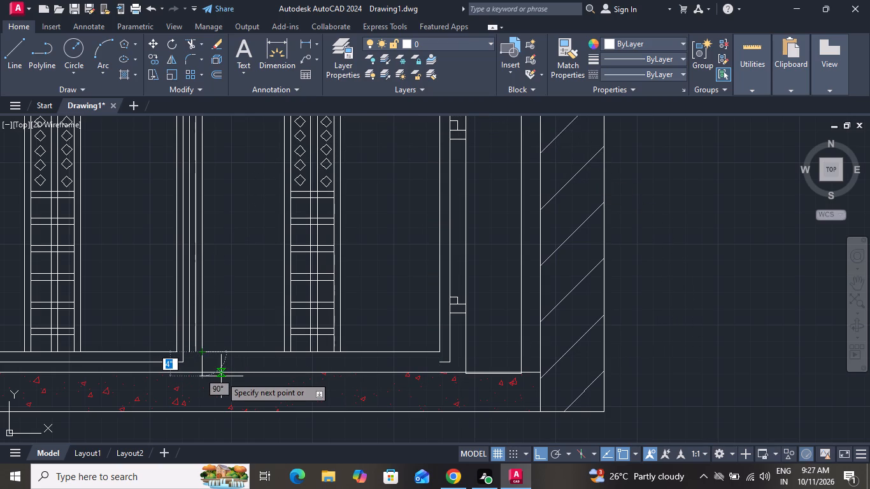
{"action": "right_click", "coordinate": [221, 376]}
{"action": "left_click", "coordinate": [239, 255]}
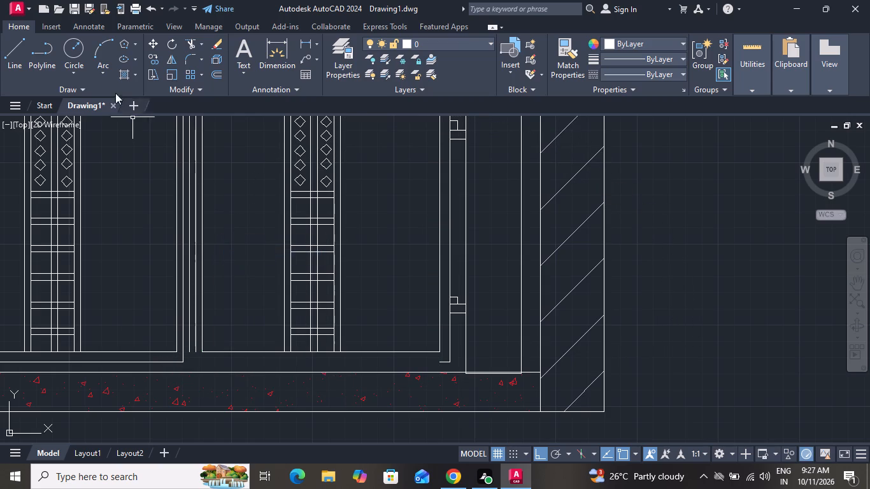
Draw the right gate leaf's outer bottom frame line to the first vertical right of centre, and up to that vertical's lower end.
{"action": "left_click", "coordinate": [19, 54]}
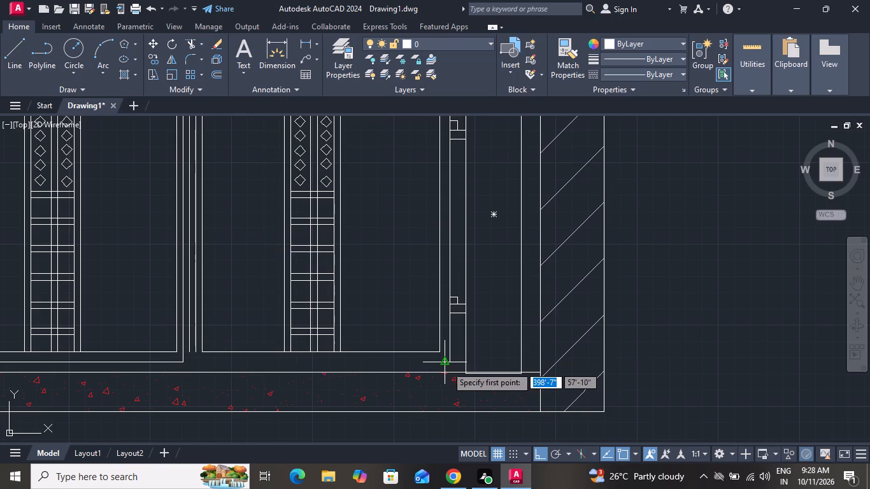
{"action": "left_click", "coordinate": [438, 367]}
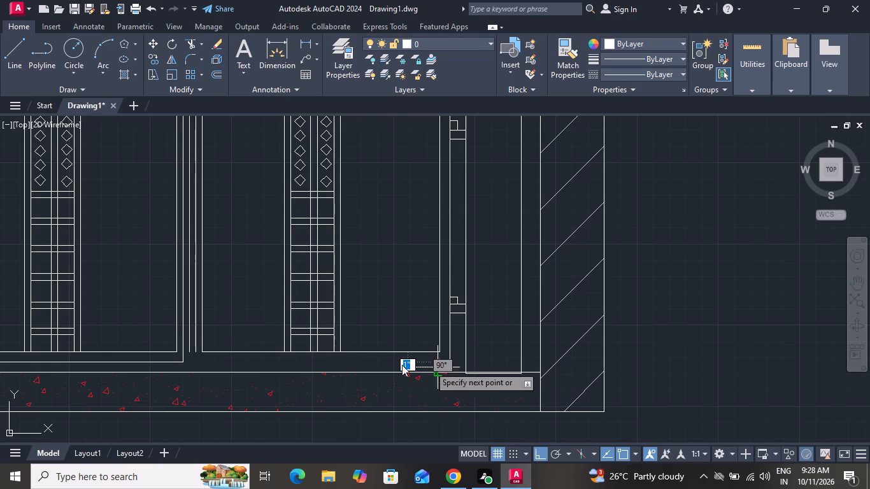
{"action": "scroll", "coordinate": [194, 359], "scroll_direction": "up", "scroll_amount": 1}
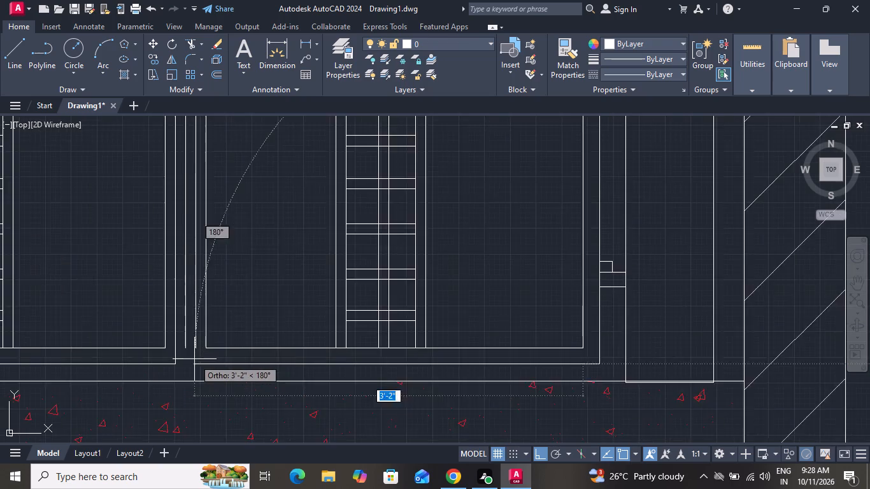
{"action": "scroll", "coordinate": [194, 359], "scroll_direction": "up", "scroll_amount": 2}
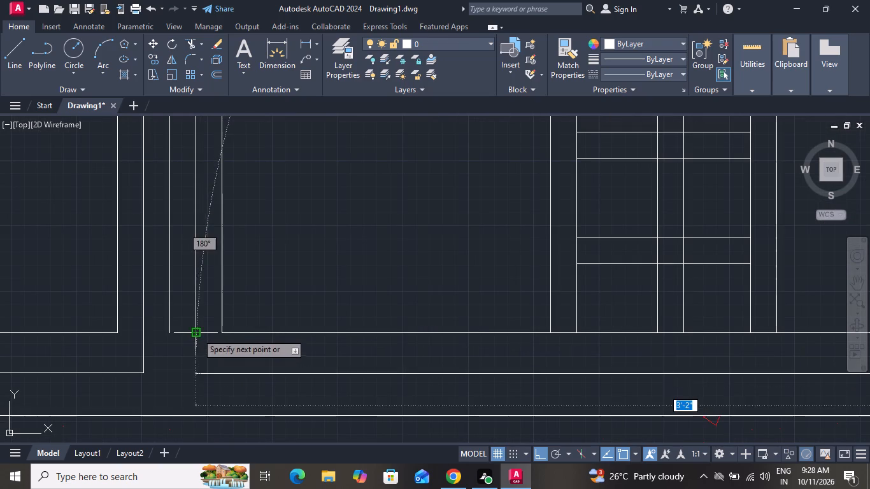
{"action": "left_click", "coordinate": [197, 375]}
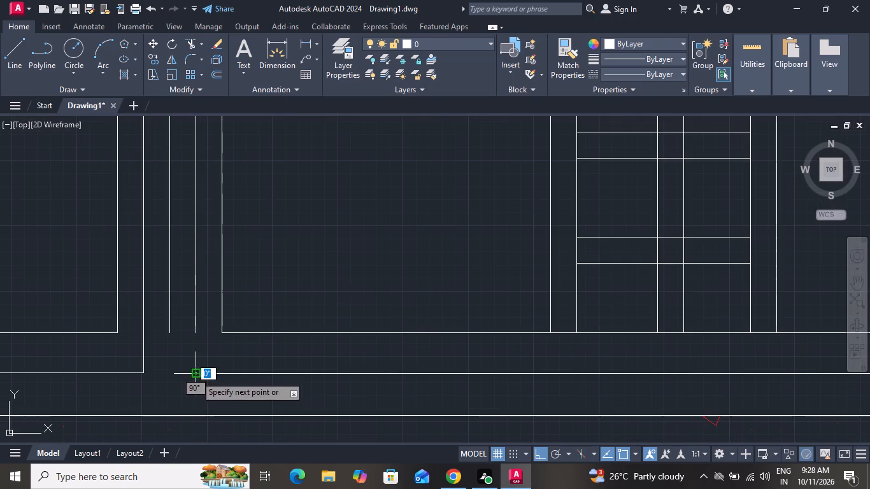
{"action": "left_click", "coordinate": [197, 333]}
{"action": "right_click", "coordinate": [197, 333]}
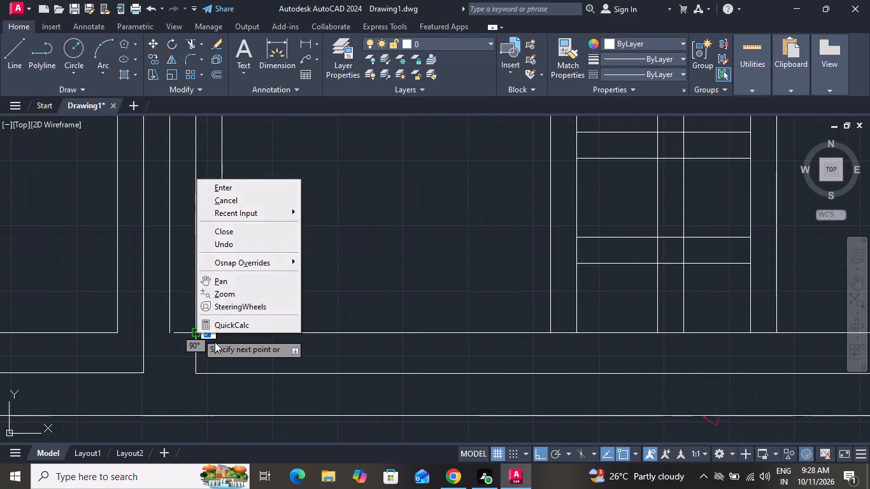
{"action": "left_click", "coordinate": [247, 197]}
Delete the vertical centre line between the two gate leaves.
{"action": "scroll", "coordinate": [282, 288], "scroll_direction": "down", "scroll_amount": 4}
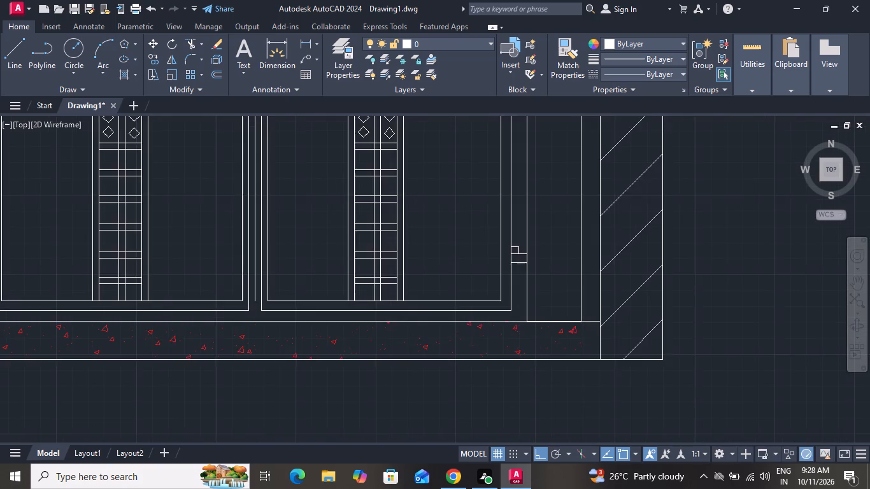
{"action": "scroll", "coordinate": [267, 253], "scroll_direction": "up", "scroll_amount": 3}
{"action": "left_click", "coordinate": [253, 252]}
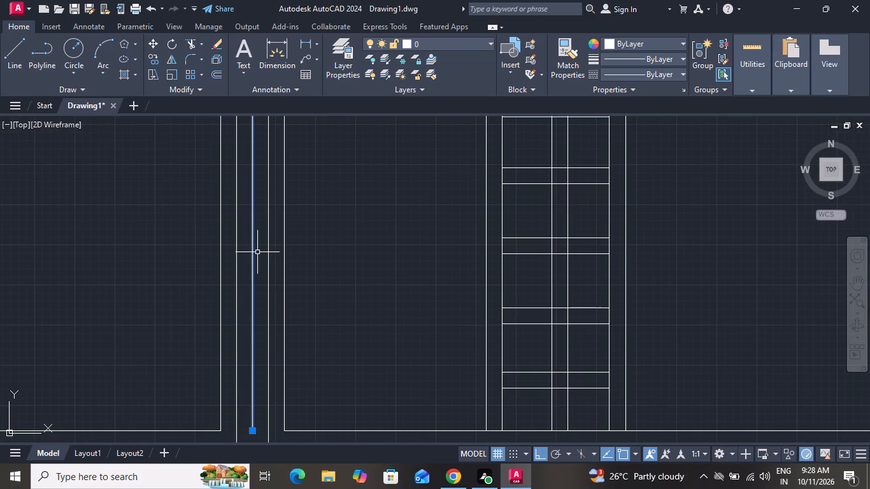
{"action": "key", "text": "Delete"}
With ortho off, draw a diagonal about 3" long from the top rail's underside down to the left ornamental strip's outer vertical.
{"action": "scroll", "coordinate": [292, 299], "scroll_direction": "down", "scroll_amount": 3}
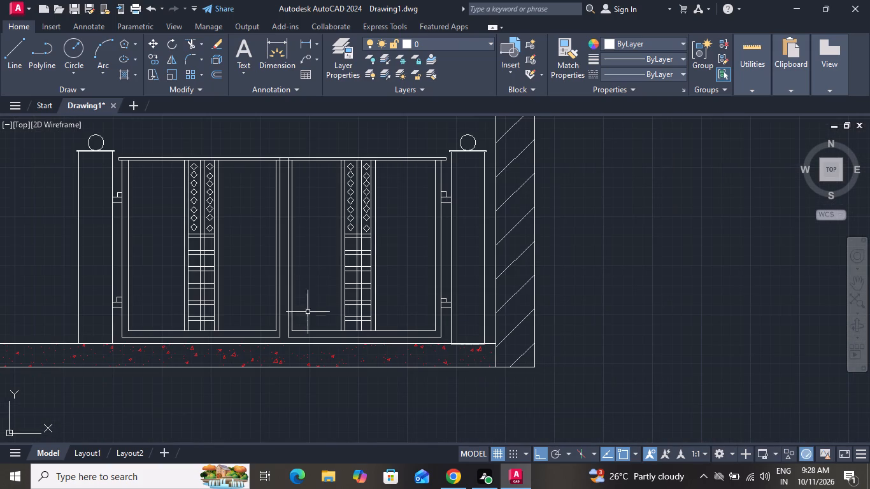
{"action": "scroll", "coordinate": [290, 150], "scroll_direction": "up", "scroll_amount": 3}
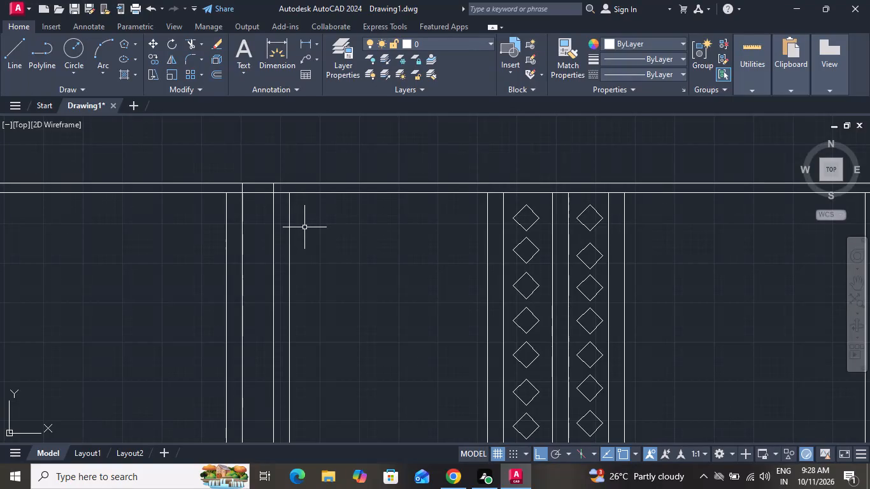
{"action": "scroll", "coordinate": [306, 230], "scroll_direction": "down", "scroll_amount": 2}
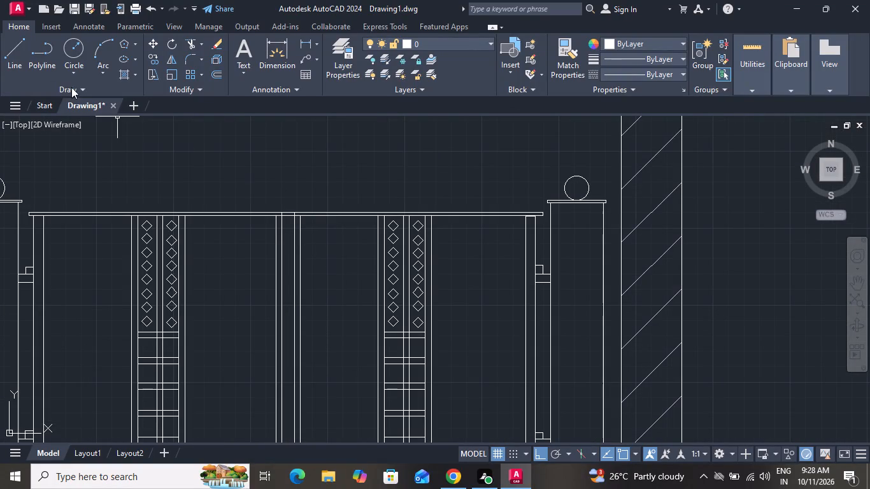
{"action": "left_click", "coordinate": [18, 43]}
{"action": "scroll", "coordinate": [100, 216], "scroll_direction": "up", "scroll_amount": 2}
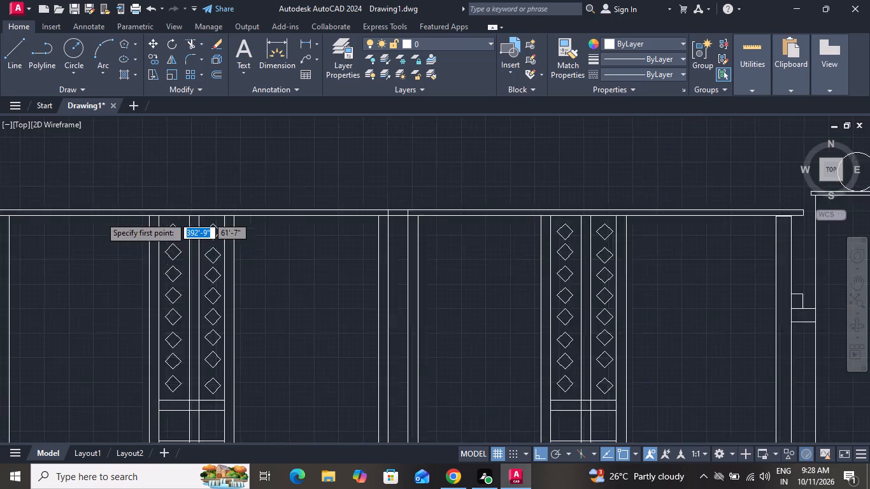
{"action": "scroll", "coordinate": [100, 216], "scroll_direction": "up", "scroll_amount": 1}
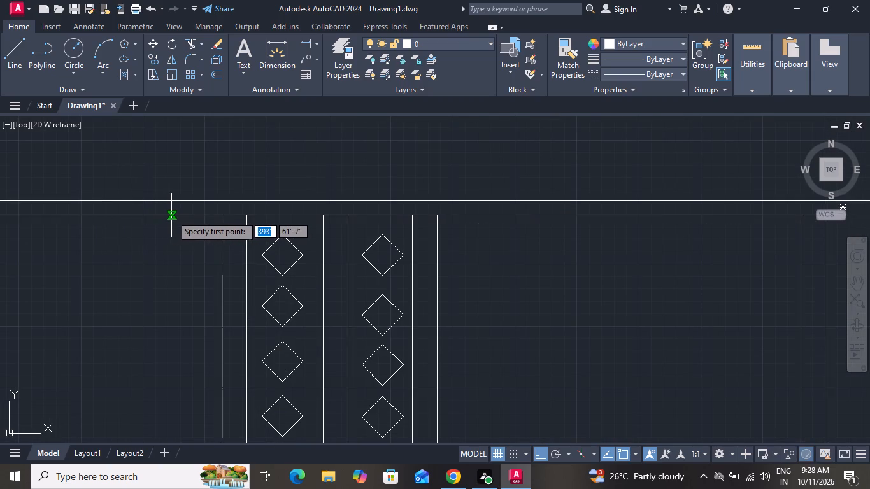
{"action": "left_click", "coordinate": [171, 215]}
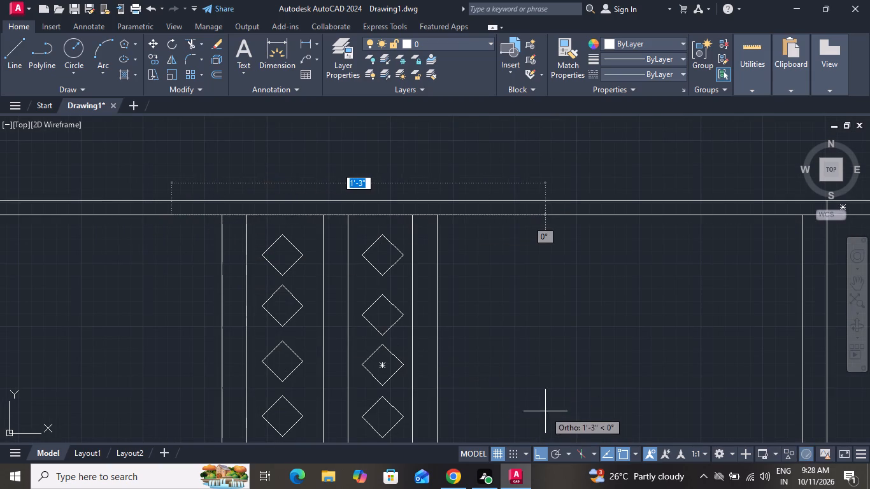
{"action": "left_click", "coordinate": [541, 457]}
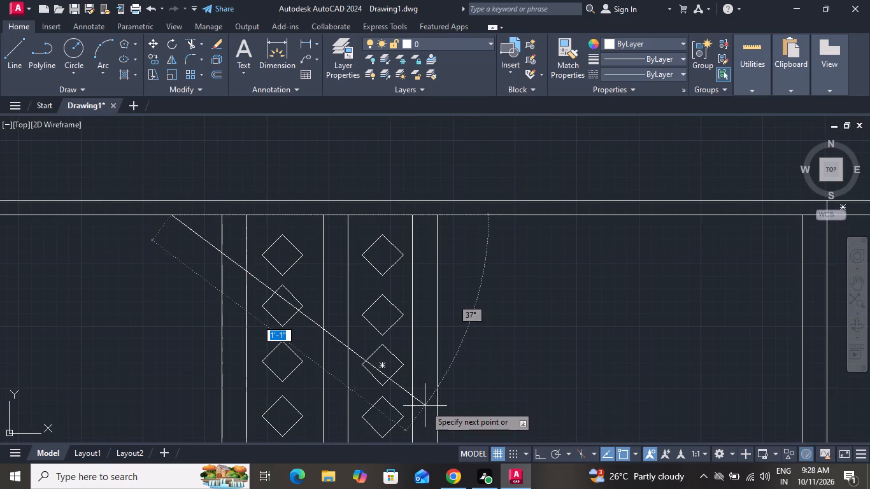
{"action": "scroll", "coordinate": [418, 402], "scroll_direction": "up", "scroll_amount": 1}
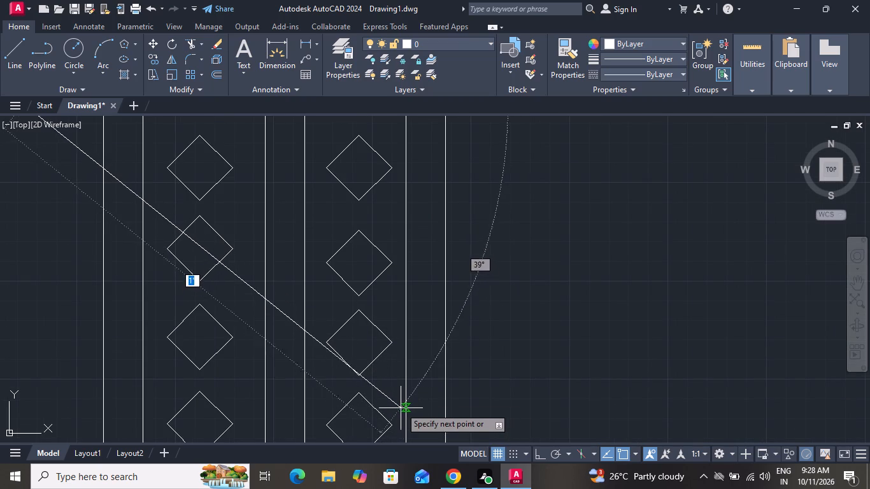
{"action": "scroll", "coordinate": [401, 406], "scroll_direction": "up", "scroll_amount": 1}
{"action": "scroll", "coordinate": [404, 389], "scroll_direction": "down", "scroll_amount": 3}
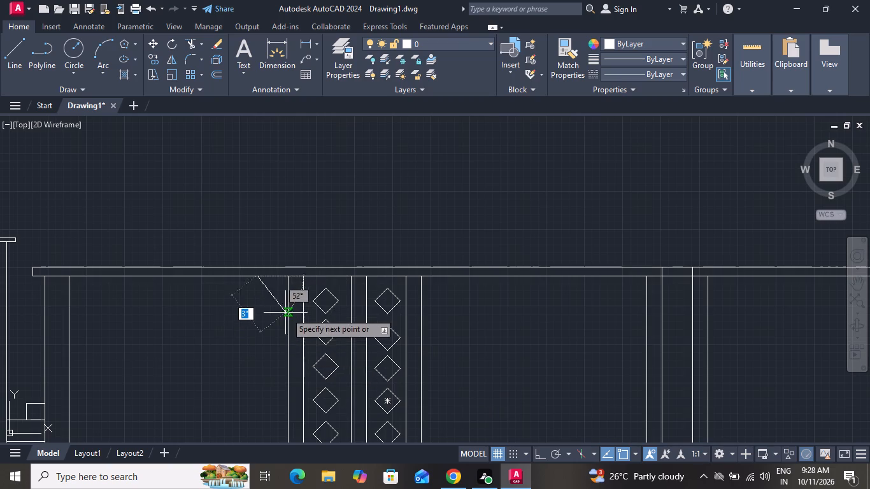
{"action": "scroll", "coordinate": [287, 306], "scroll_direction": "up", "scroll_amount": 2}
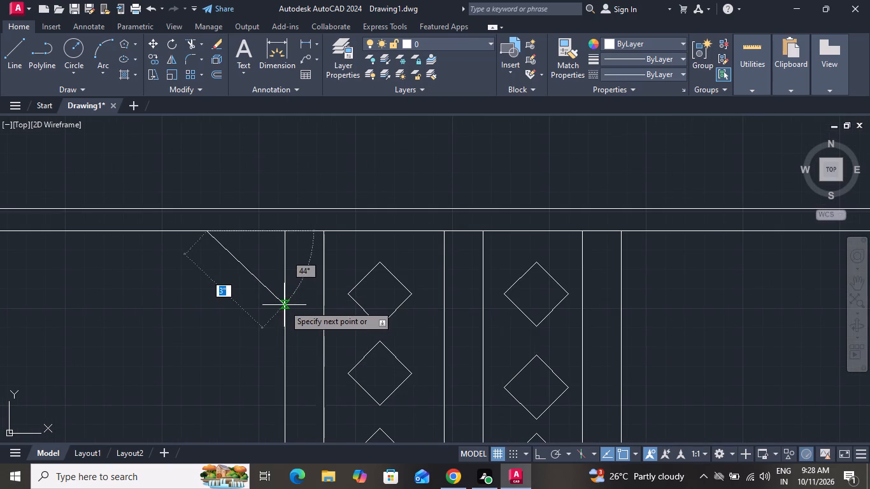
{"action": "left_click", "coordinate": [285, 305]}
{"action": "scroll", "coordinate": [287, 305], "scroll_direction": "up", "scroll_amount": 1}
{"action": "right_click", "coordinate": [288, 305]}
{"action": "left_click", "coordinate": [310, 319]}
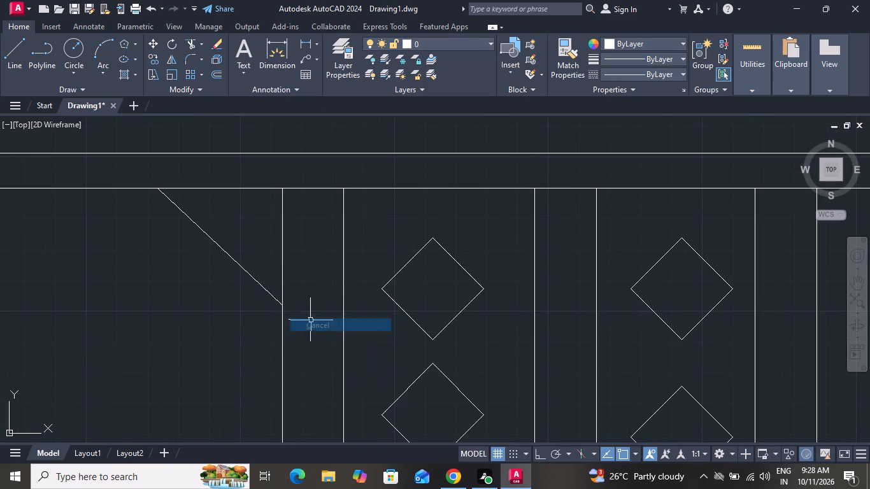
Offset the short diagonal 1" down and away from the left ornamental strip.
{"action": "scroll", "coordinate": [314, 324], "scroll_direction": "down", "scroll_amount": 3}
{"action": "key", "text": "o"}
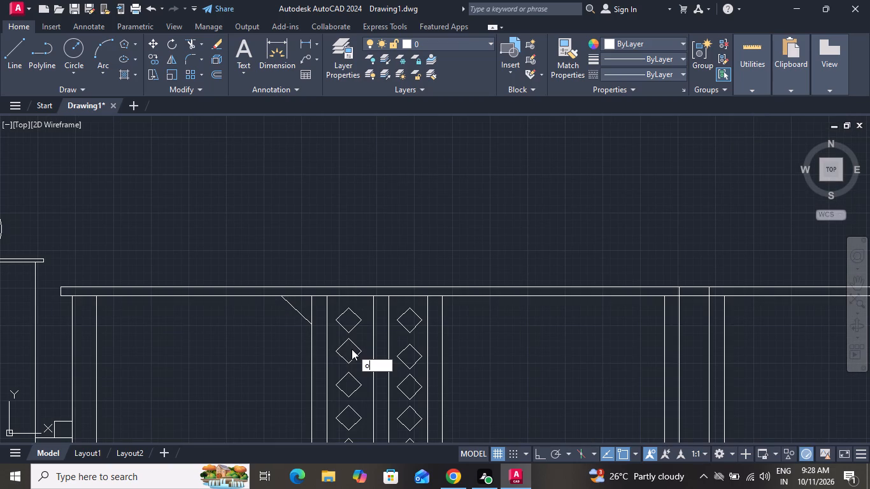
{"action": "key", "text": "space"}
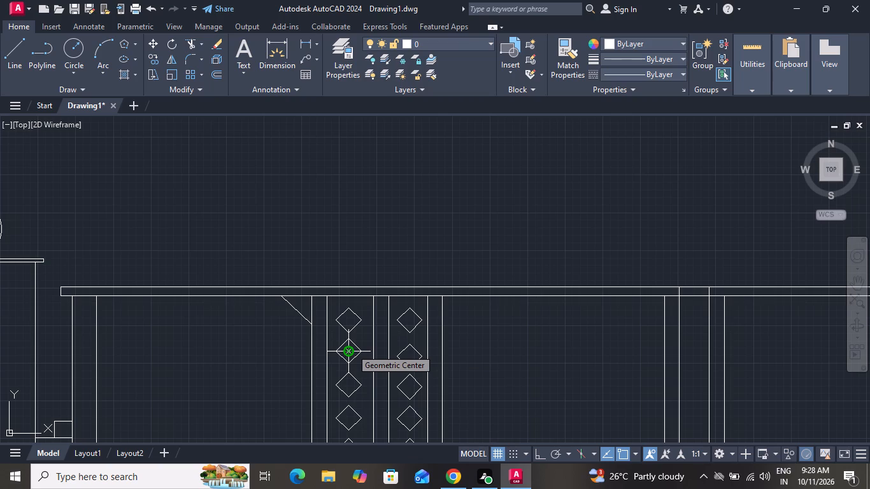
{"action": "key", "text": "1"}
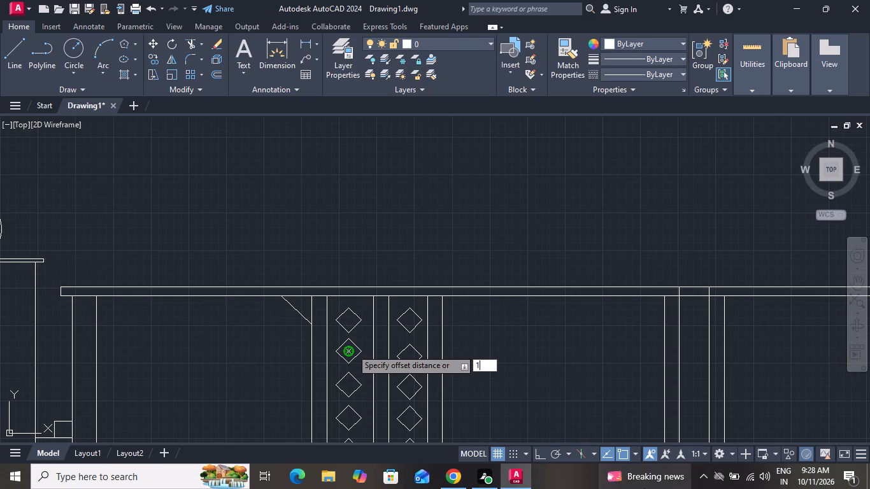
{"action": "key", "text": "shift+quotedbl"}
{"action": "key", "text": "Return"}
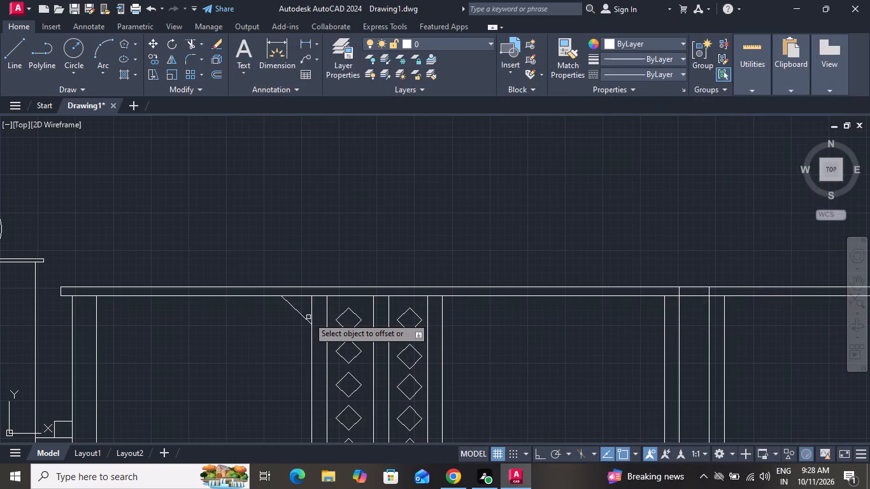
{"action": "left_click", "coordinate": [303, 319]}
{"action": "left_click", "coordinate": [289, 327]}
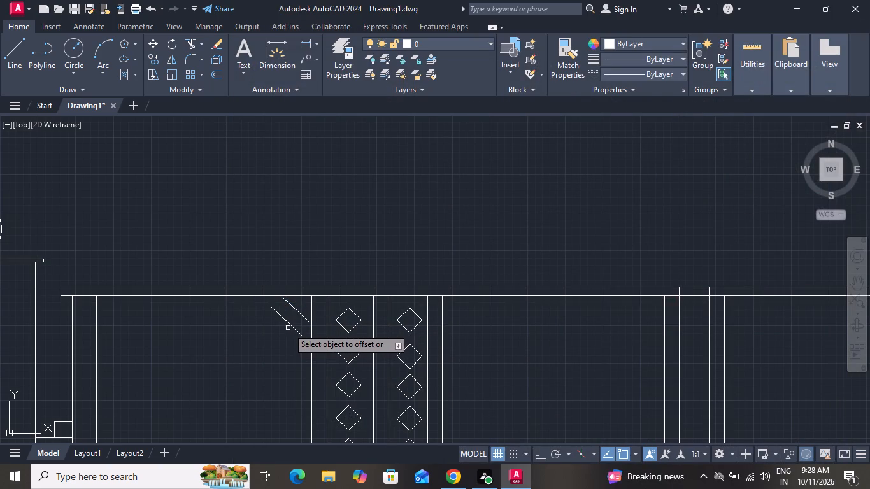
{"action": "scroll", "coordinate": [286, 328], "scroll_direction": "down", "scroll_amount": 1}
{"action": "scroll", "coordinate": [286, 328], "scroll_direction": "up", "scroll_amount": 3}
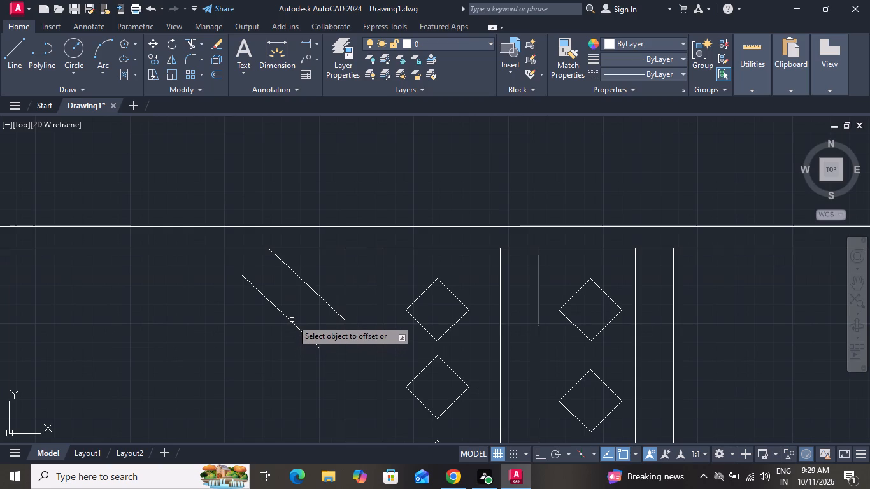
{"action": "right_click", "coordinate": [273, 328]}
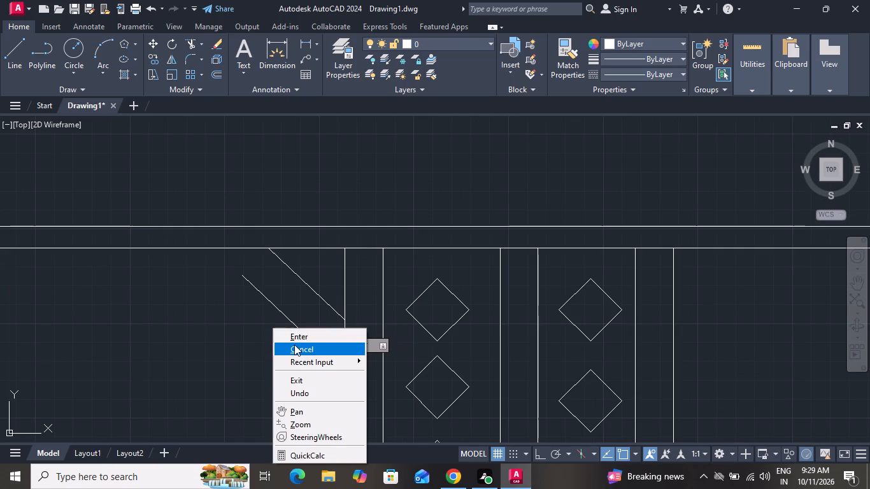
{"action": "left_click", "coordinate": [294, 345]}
Draw a longer diagonal, about 8" at 52°, from the top rail's underside down to the left strip's outer vertical.
{"action": "left_click", "coordinate": [17, 59]}
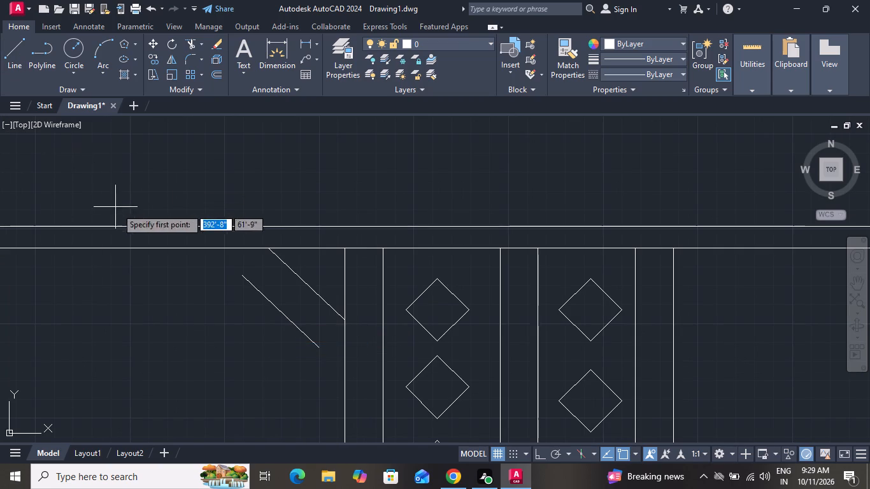
{"action": "scroll", "coordinate": [119, 216], "scroll_direction": "down", "scroll_amount": 3}
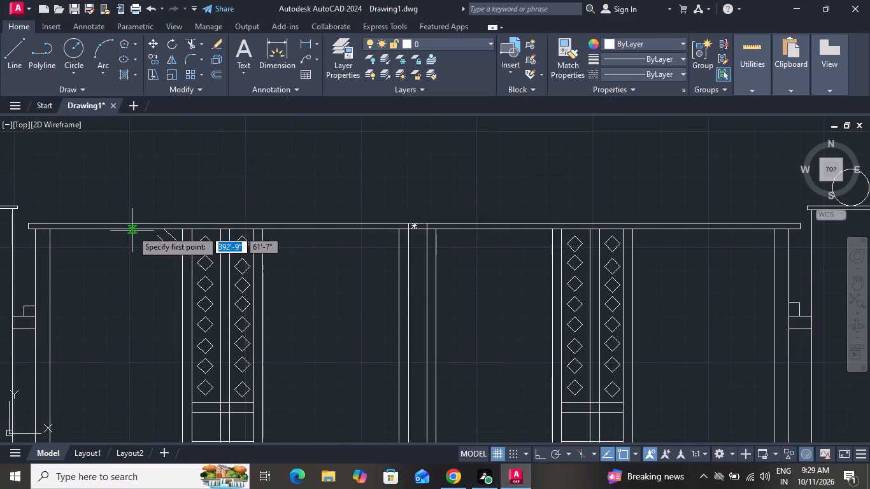
{"action": "left_click", "coordinate": [134, 230]}
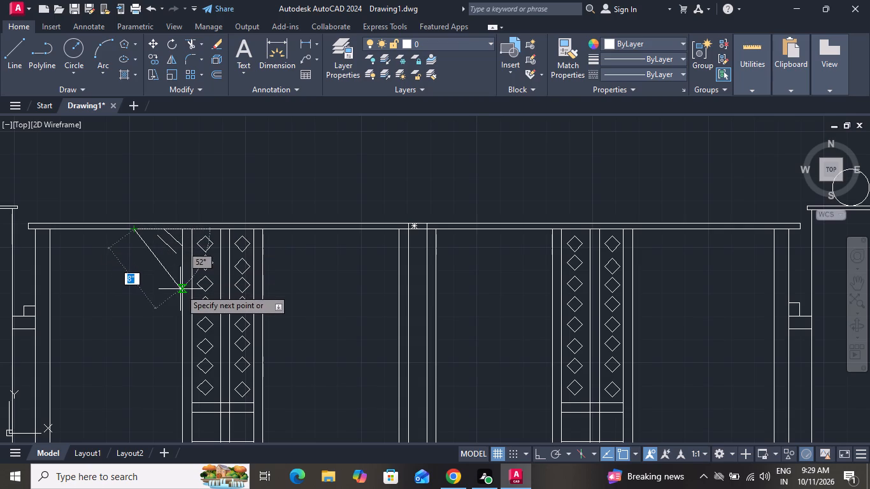
{"action": "left_click", "coordinate": [183, 289]}
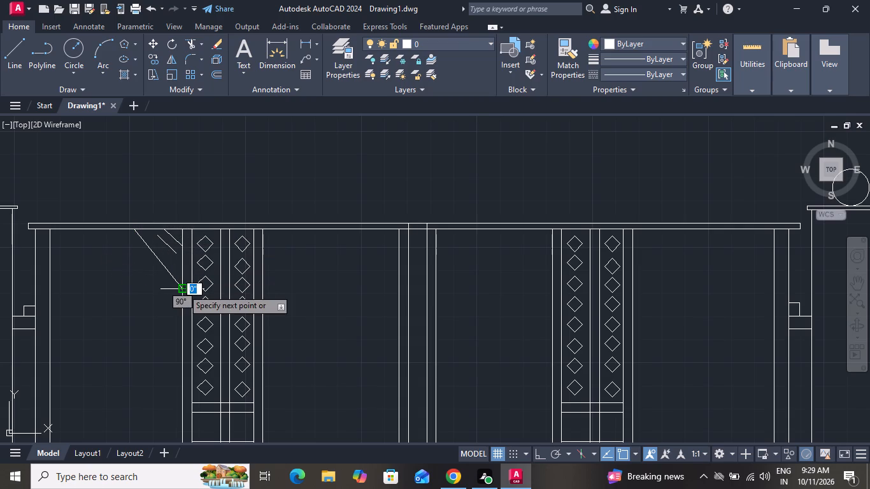
{"action": "right_click", "coordinate": [183, 289]}
{"action": "left_click", "coordinate": [202, 308]}
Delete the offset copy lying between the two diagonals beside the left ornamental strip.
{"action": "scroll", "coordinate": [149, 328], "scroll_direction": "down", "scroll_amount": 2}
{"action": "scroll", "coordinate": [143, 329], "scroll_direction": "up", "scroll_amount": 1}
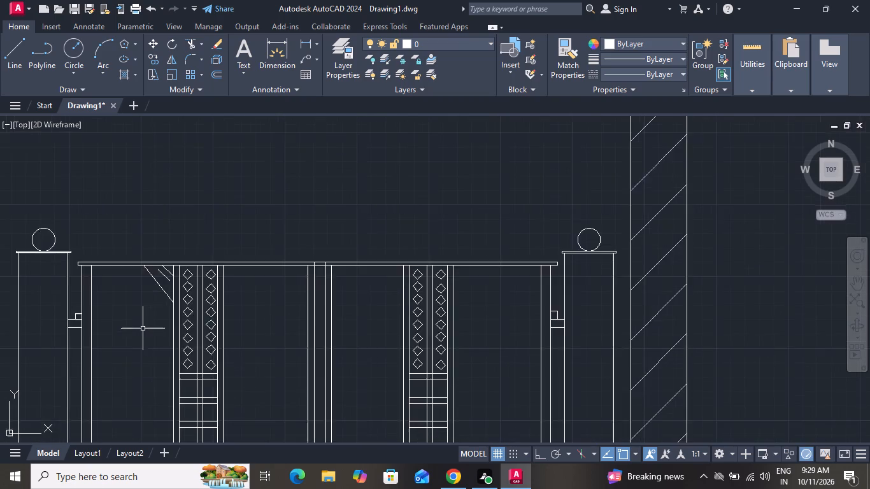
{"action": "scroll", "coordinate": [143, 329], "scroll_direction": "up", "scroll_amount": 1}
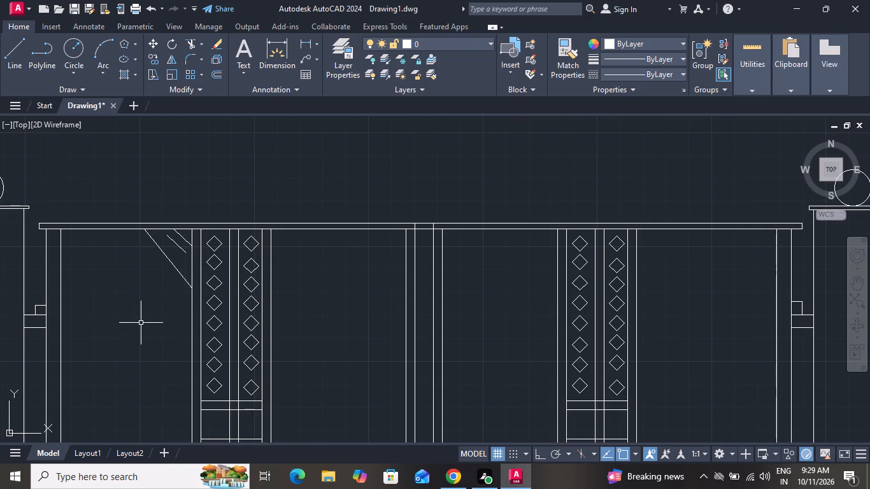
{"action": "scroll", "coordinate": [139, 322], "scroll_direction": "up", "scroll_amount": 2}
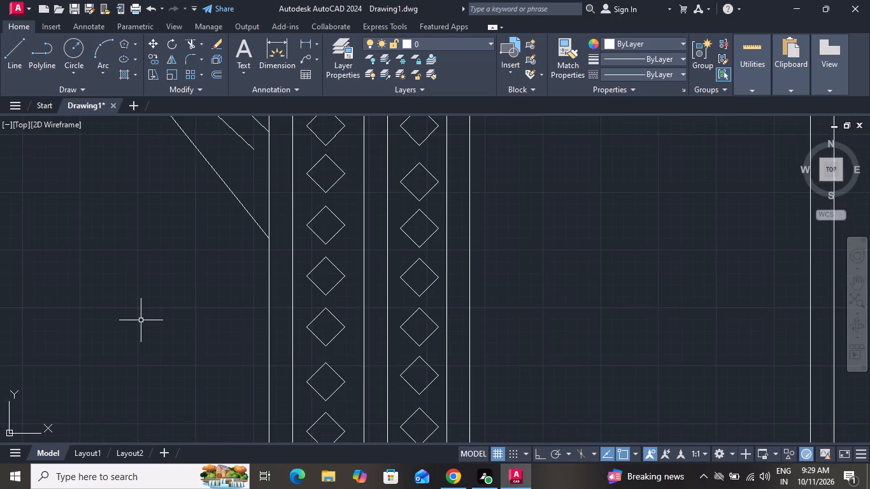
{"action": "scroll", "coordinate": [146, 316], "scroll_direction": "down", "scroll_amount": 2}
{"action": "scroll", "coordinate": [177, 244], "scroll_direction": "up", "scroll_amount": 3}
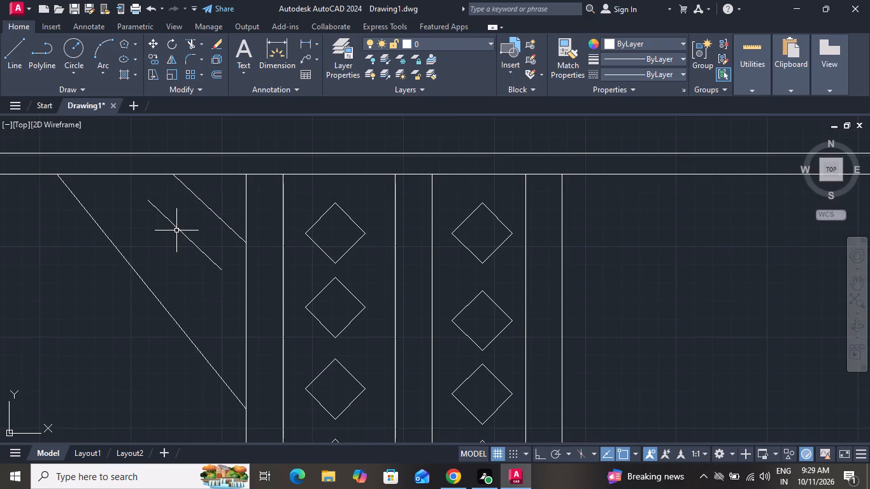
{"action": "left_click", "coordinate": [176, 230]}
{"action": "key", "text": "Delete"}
Delete the longer diagonal running from the top rail's underside down to the left ornamental strip's outer vertical.
{"action": "scroll", "coordinate": [183, 213], "scroll_direction": "up", "scroll_amount": 1}
{"action": "left_click_drag", "start_coordinate": [162, 233], "coordinate": [152, 246]}
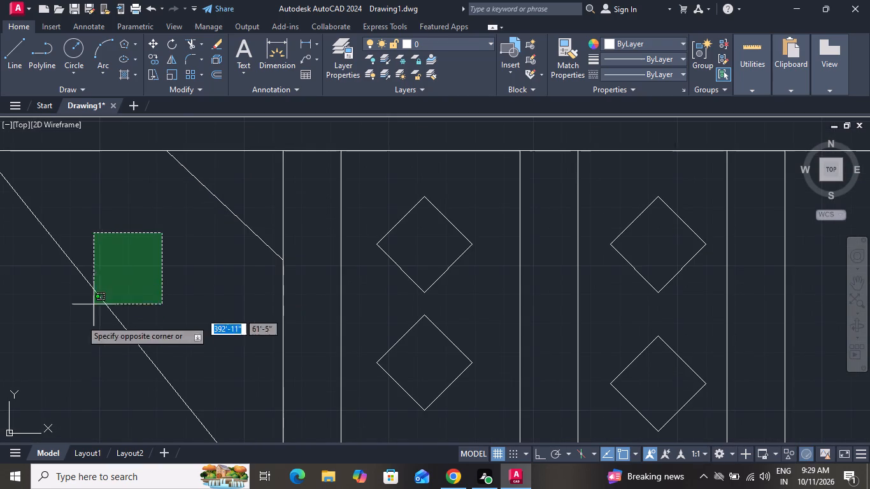
{"action": "left_click", "coordinate": [68, 331]}
{"action": "key", "text": "Delete"}
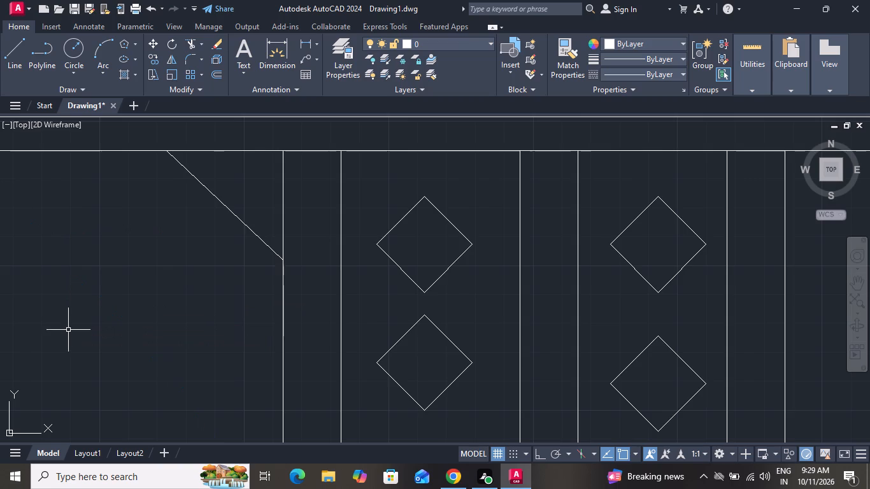
Examine the gate within the front elevation and the whole drawing with the floor plan above.
{"action": "scroll", "coordinate": [76, 321], "scroll_direction": "down", "scroll_amount": 6}
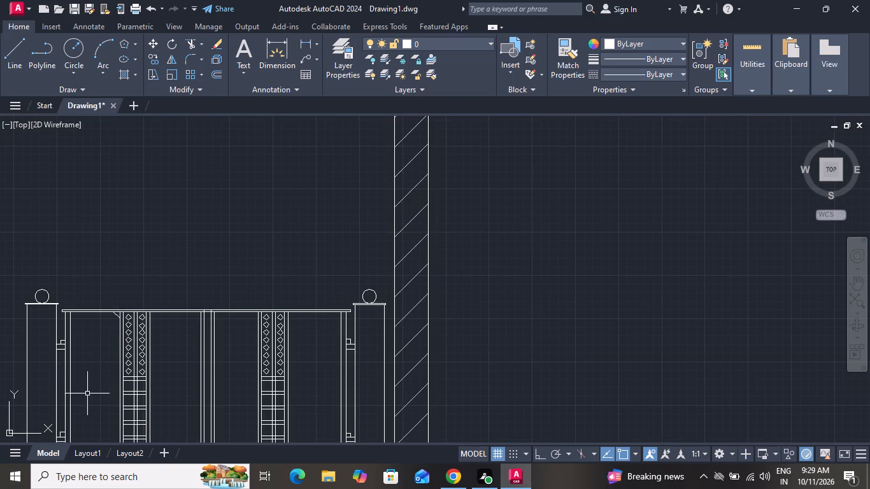
{"action": "scroll", "coordinate": [132, 342], "scroll_direction": "down", "scroll_amount": 2}
{"action": "scroll", "coordinate": [101, 390], "scroll_direction": "up", "scroll_amount": 1}
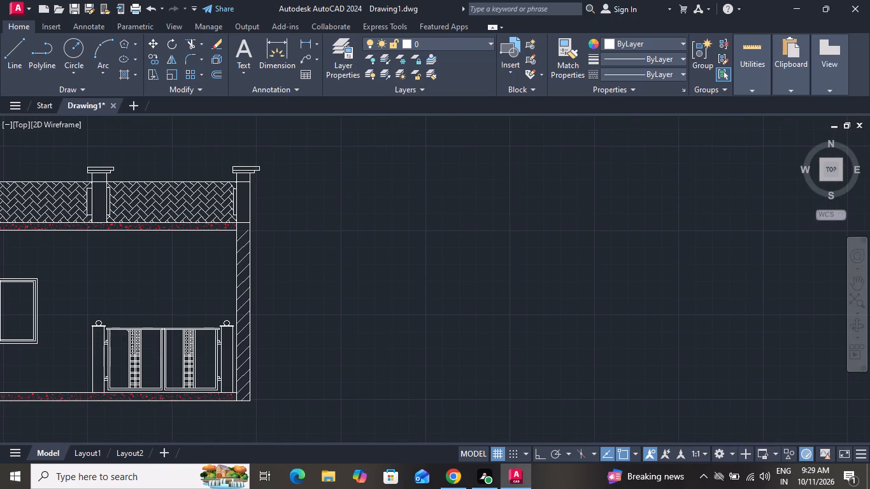
{"action": "scroll", "coordinate": [99, 390], "scroll_direction": "up", "scroll_amount": 1}
{"action": "scroll", "coordinate": [99, 390], "scroll_direction": "down", "scroll_amount": 1}
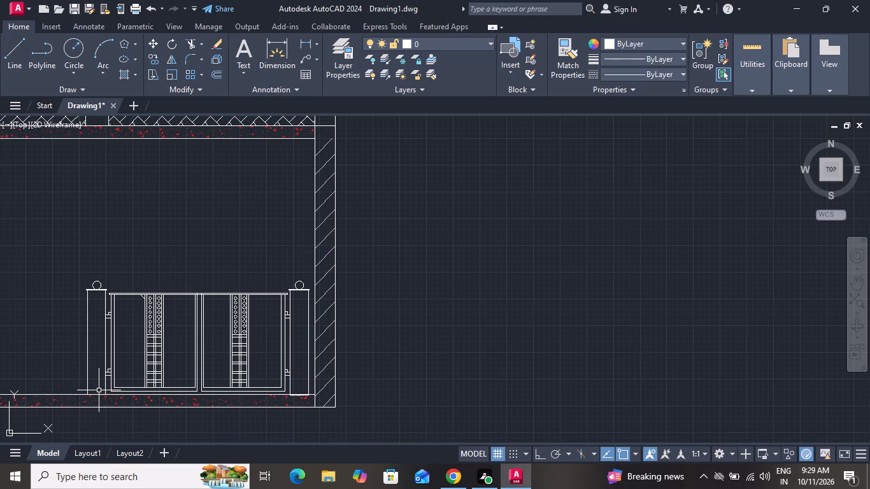
{"action": "scroll", "coordinate": [99, 390], "scroll_direction": "down", "scroll_amount": 4}
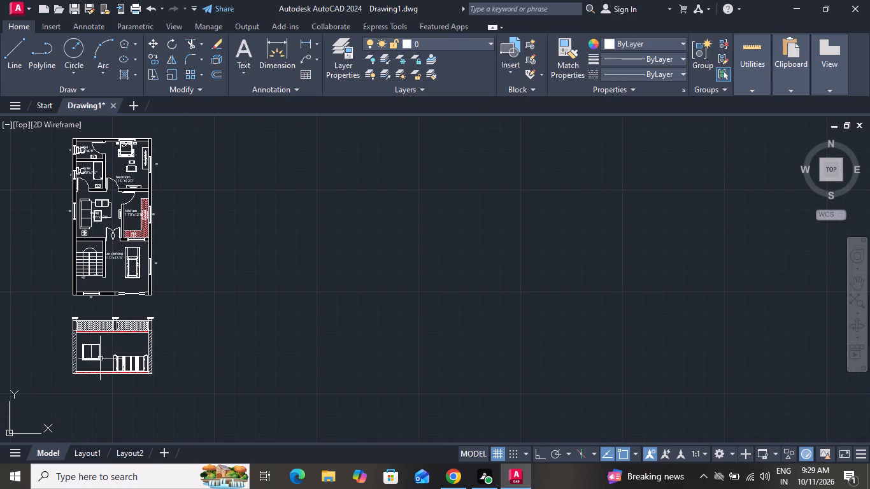
Hatch the four plain panels beside the gate's ornamental strips with the ANSI32 pattern at scale 9.
{"action": "scroll", "coordinate": [120, 350], "scroll_direction": "up", "scroll_amount": 4}
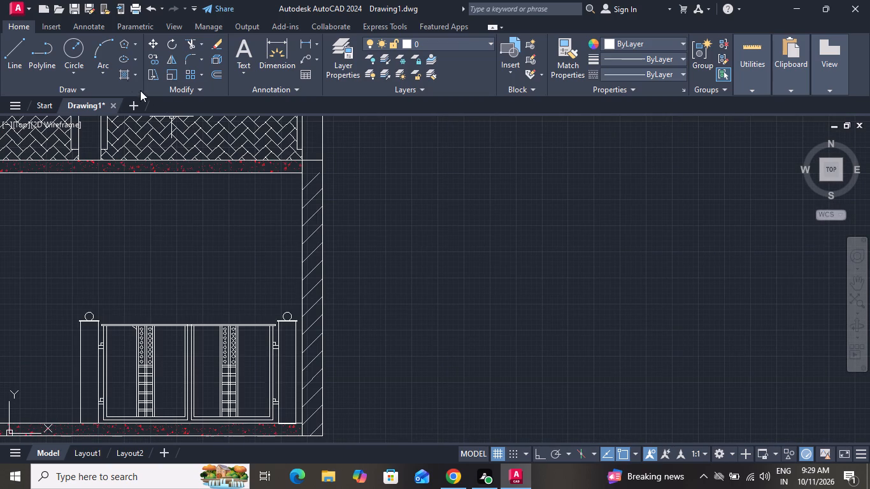
{"action": "left_click", "coordinate": [124, 77]}
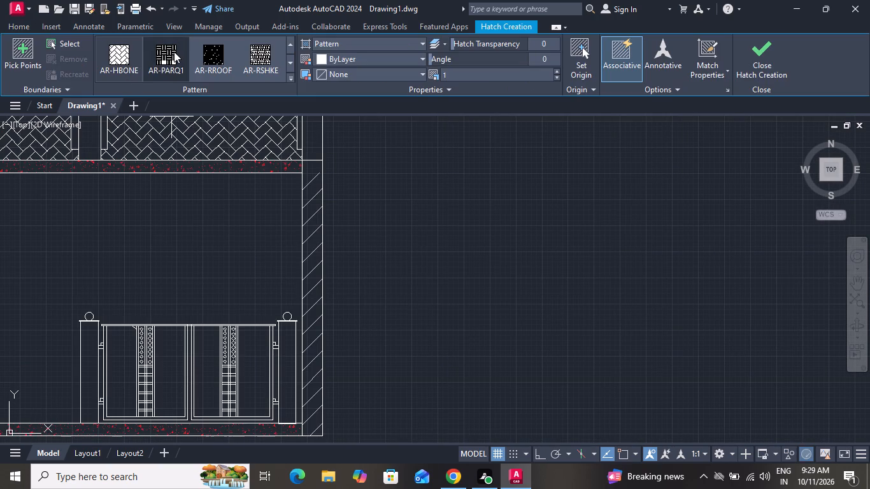
{"action": "scroll", "coordinate": [169, 59], "scroll_direction": "up", "scroll_amount": 5}
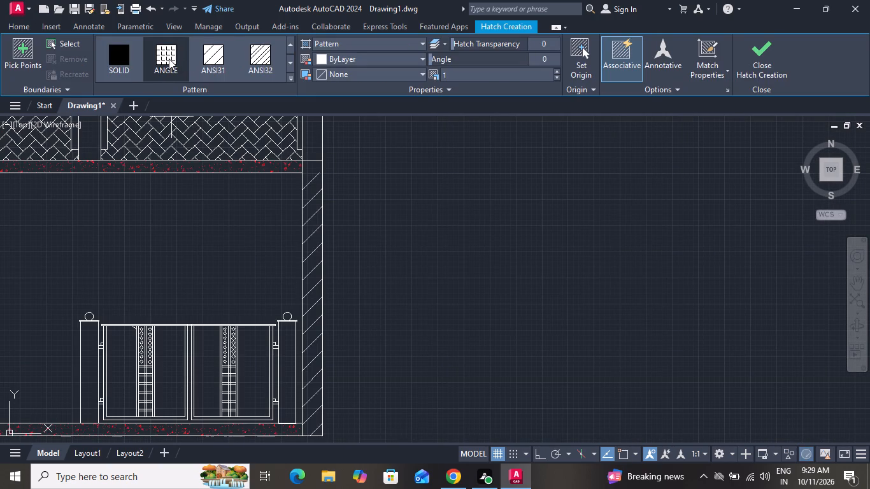
{"action": "left_click", "coordinate": [268, 56]}
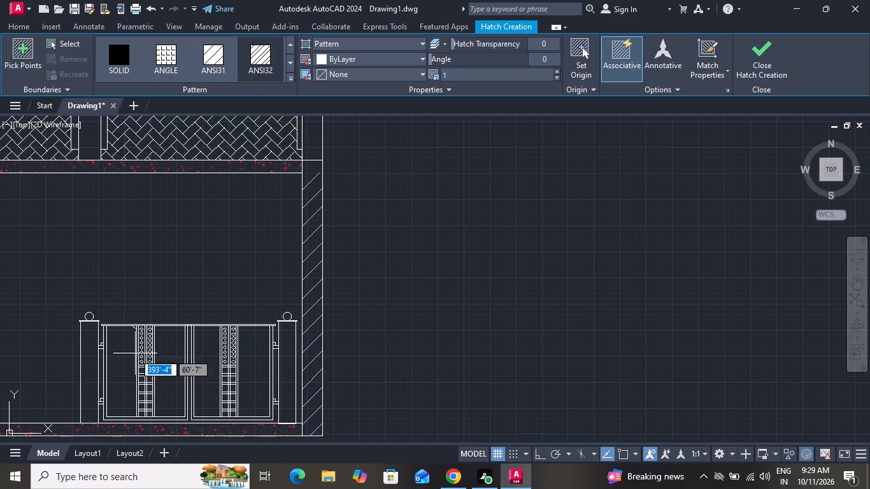
{"action": "left_click", "coordinate": [117, 355]}
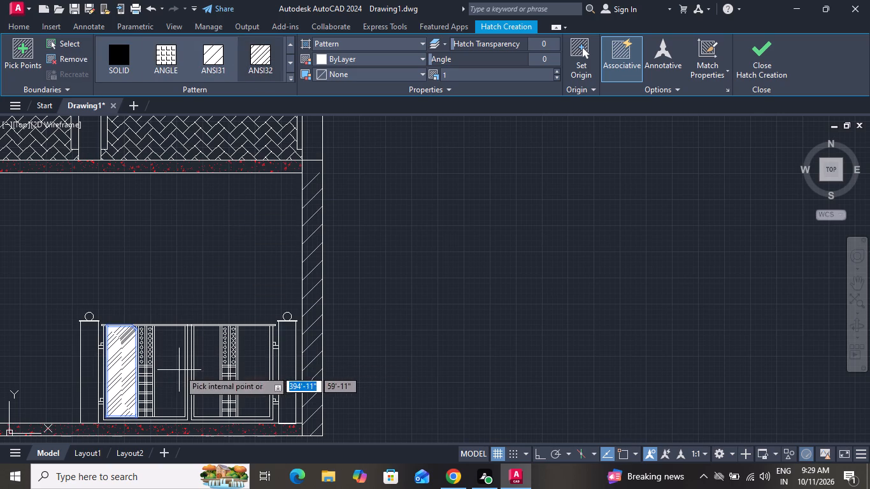
{"action": "left_click", "coordinate": [169, 370]}
{"action": "left_click", "coordinate": [252, 359]}
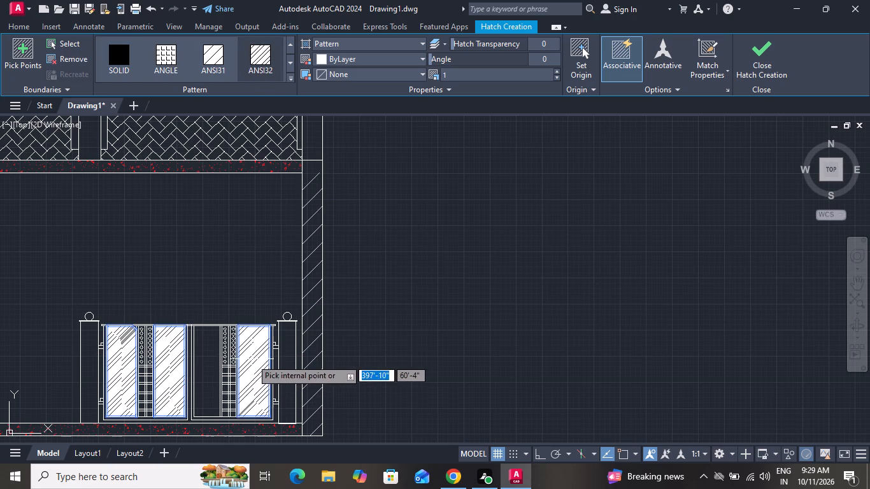
{"action": "left_click", "coordinate": [202, 370]}
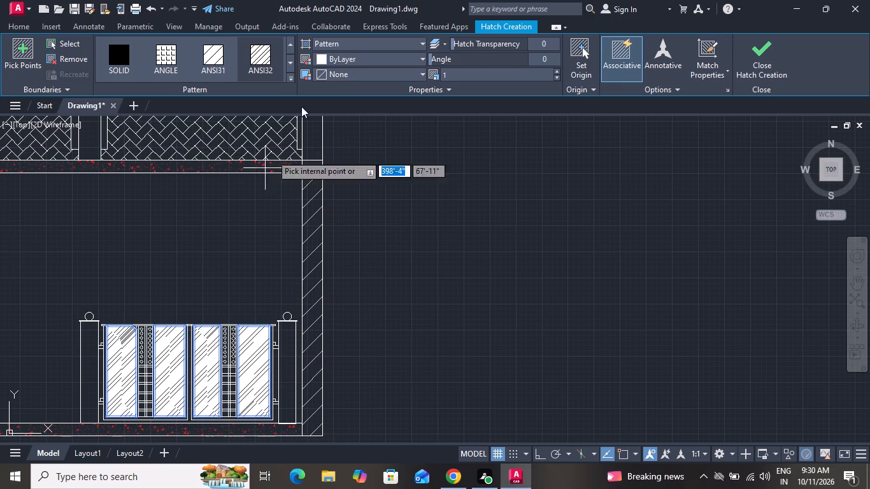
{"action": "left_click", "coordinate": [560, 70]}
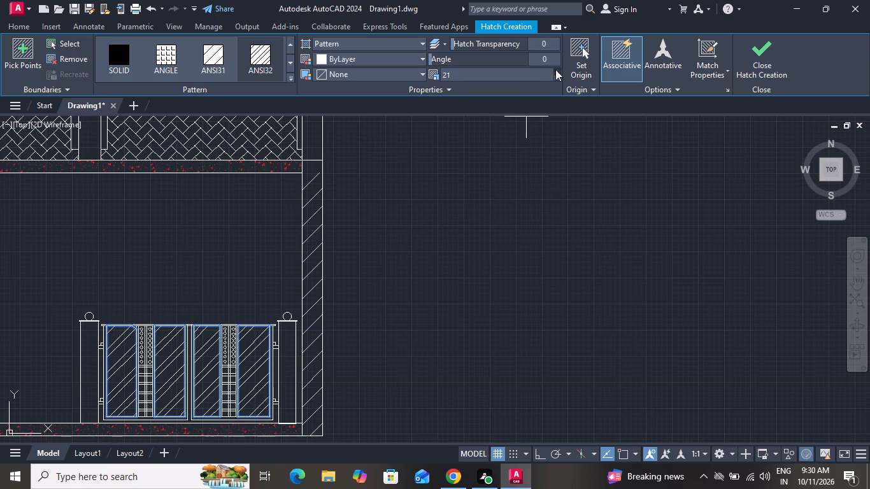
{"action": "left_click", "coordinate": [557, 77]}
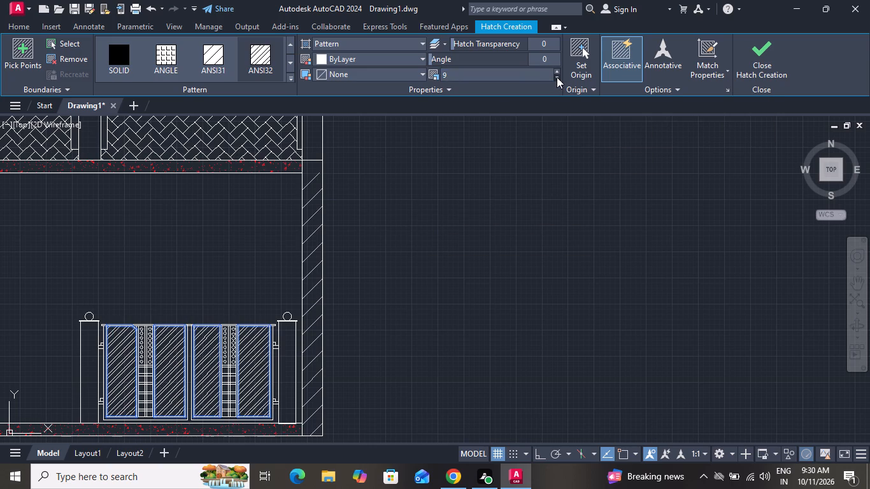
{"action": "right_click", "coordinate": [433, 297]}
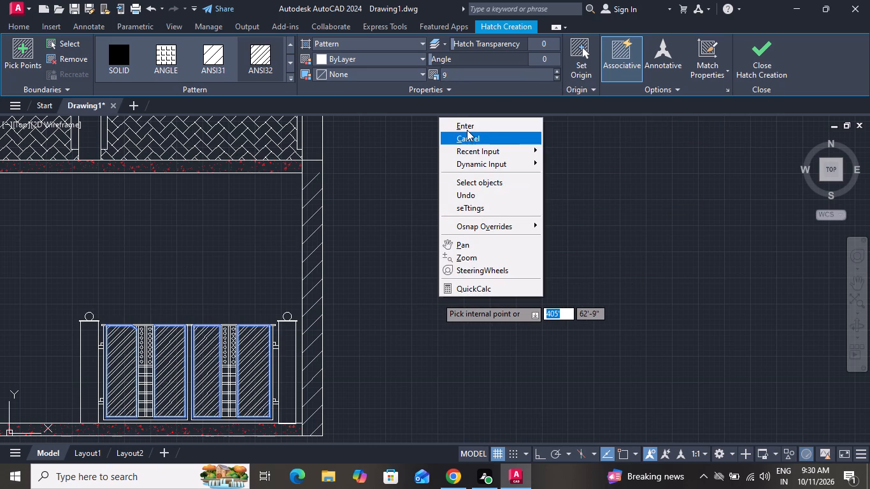
{"action": "left_click", "coordinate": [475, 139]}
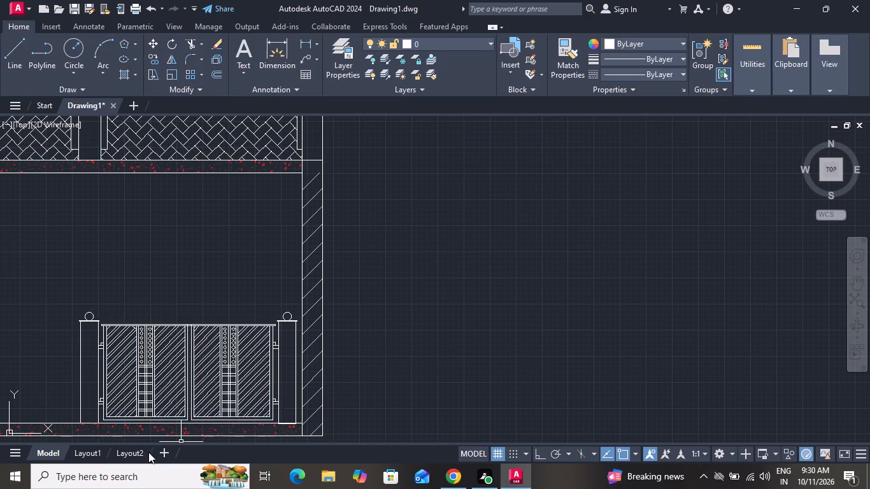
Examine the hatched gate up close and within the whole front elevation.
{"action": "scroll", "coordinate": [120, 416], "scroll_direction": "up", "scroll_amount": 3}
{"action": "scroll", "coordinate": [132, 390], "scroll_direction": "down", "scroll_amount": 2}
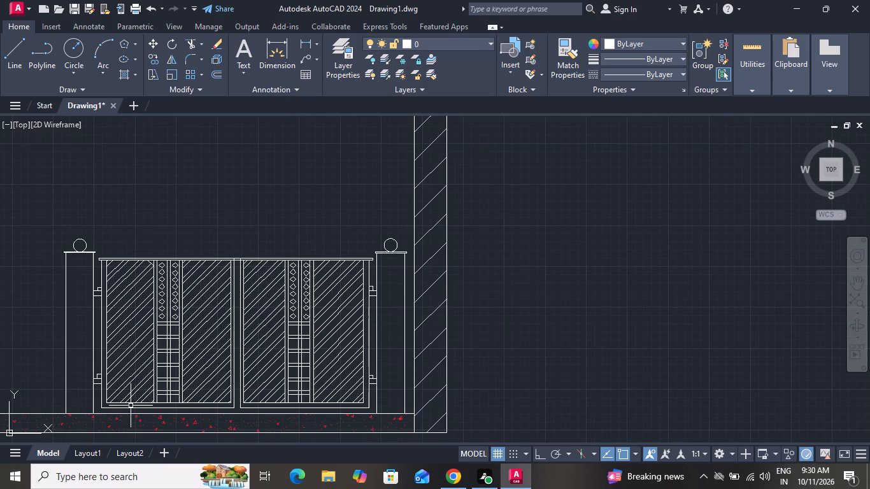
{"action": "scroll", "coordinate": [131, 407], "scroll_direction": "down", "scroll_amount": 1}
{"action": "scroll", "coordinate": [148, 397], "scroll_direction": "up", "scroll_amount": 2}
{"action": "scroll", "coordinate": [148, 397], "scroll_direction": "down", "scroll_amount": 1}
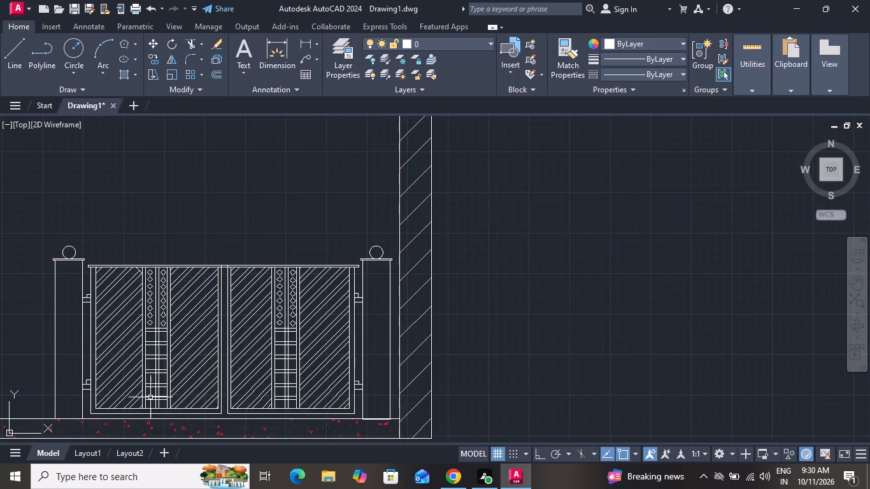
{"action": "scroll", "coordinate": [194, 406], "scroll_direction": "down", "scroll_amount": 1}
{"action": "scroll", "coordinate": [239, 396], "scroll_direction": "up", "scroll_amount": 1}
{"action": "scroll", "coordinate": [243, 395], "scroll_direction": "down", "scroll_amount": 2}
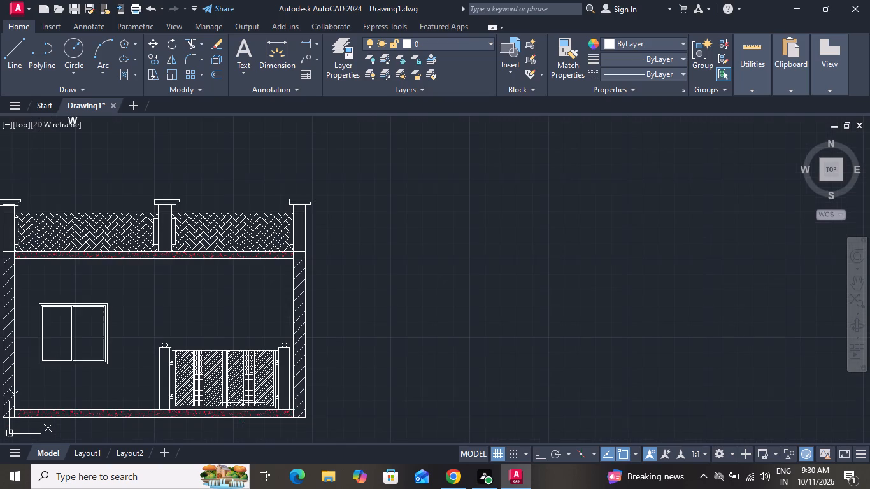
{"action": "scroll", "coordinate": [243, 336], "scroll_direction": "down", "scroll_amount": 2}
{"action": "scroll", "coordinate": [222, 381], "scroll_direction": "up", "scroll_amount": 2}
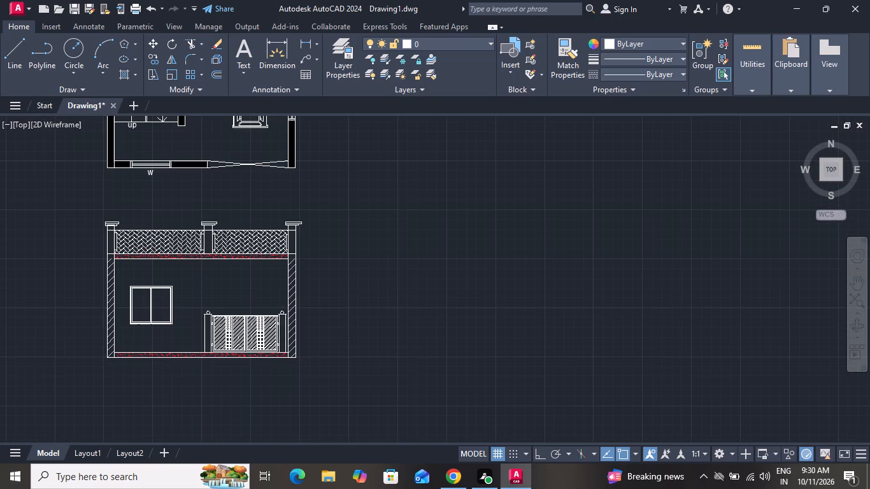
{"action": "scroll", "coordinate": [226, 371], "scroll_direction": "down", "scroll_amount": 1}
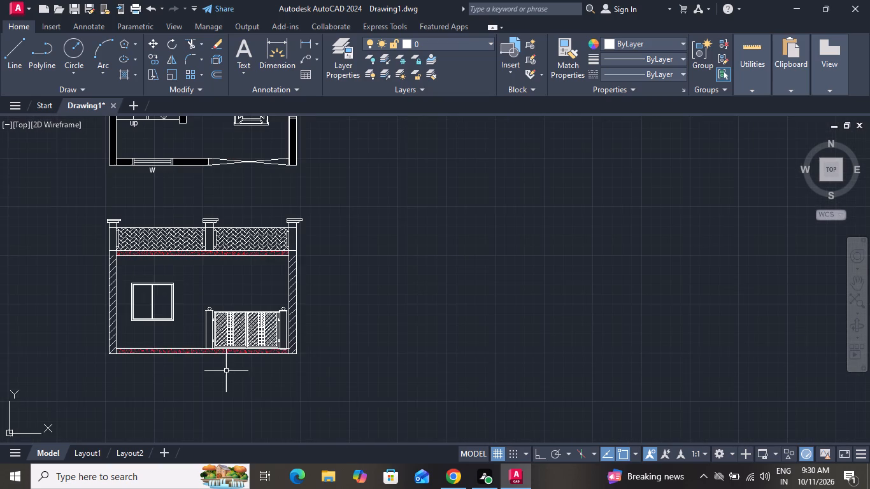
Add the multiline text "elevation" below the front elevation's ground slab, in a text box about 10' wide.
{"action": "left_click", "coordinate": [244, 52]}
{"action": "scroll", "coordinate": [168, 374], "scroll_direction": "up", "scroll_amount": 2}
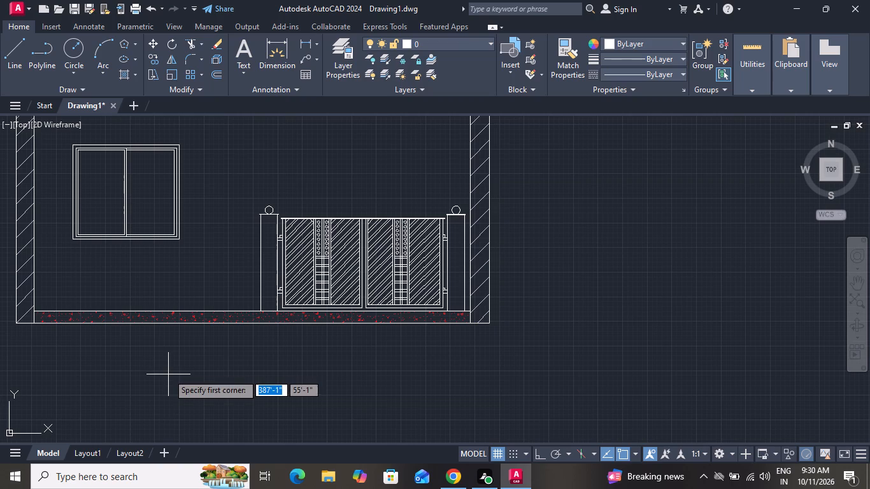
{"action": "left_click", "coordinate": [161, 357]}
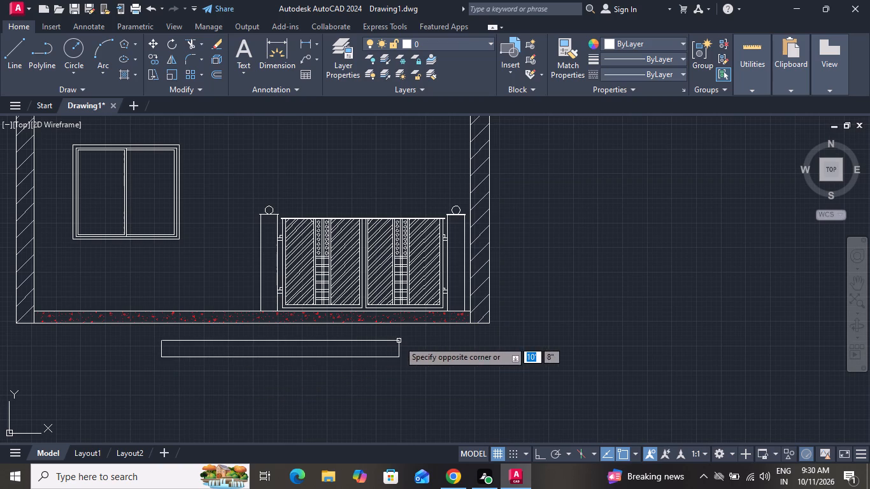
{"action": "left_click", "coordinate": [399, 341]}
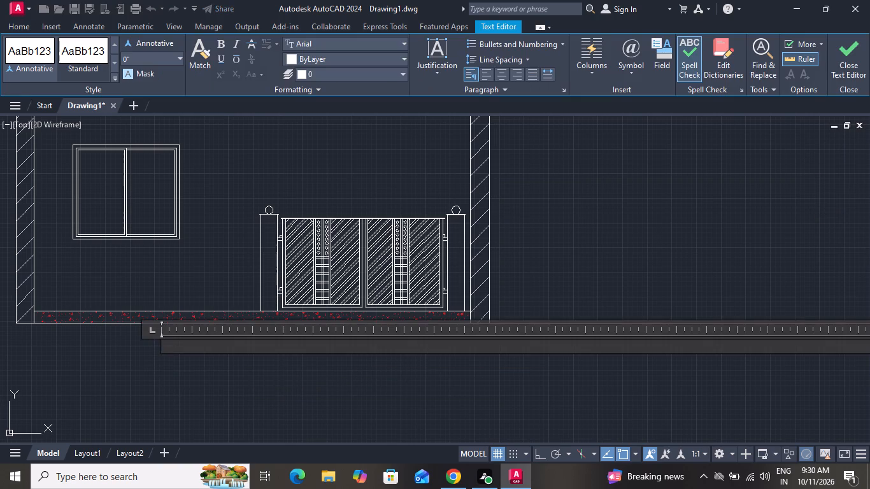
{"action": "type", "text": "elevation"}
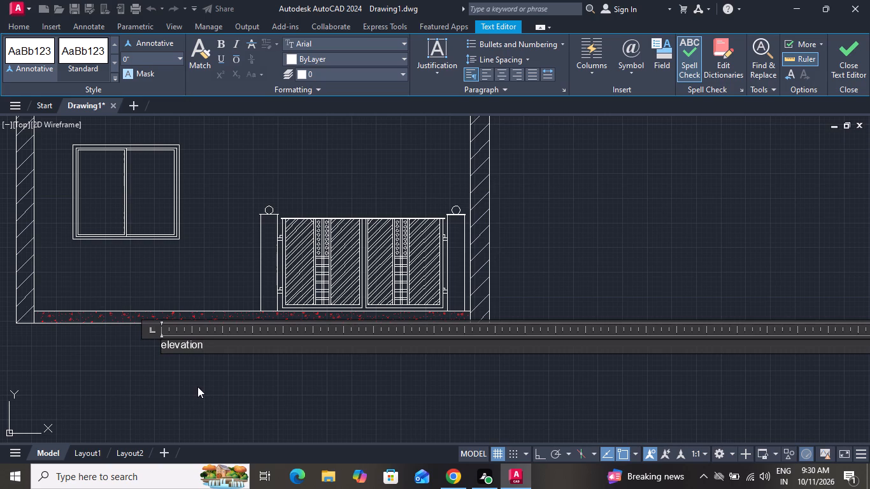
{"action": "left_click", "coordinate": [197, 386]}
Set the text height of the "elevation" label below the ground slab to 10".
{"action": "left_click", "coordinate": [164, 340]}
{"action": "right_click", "coordinate": [164, 340]}
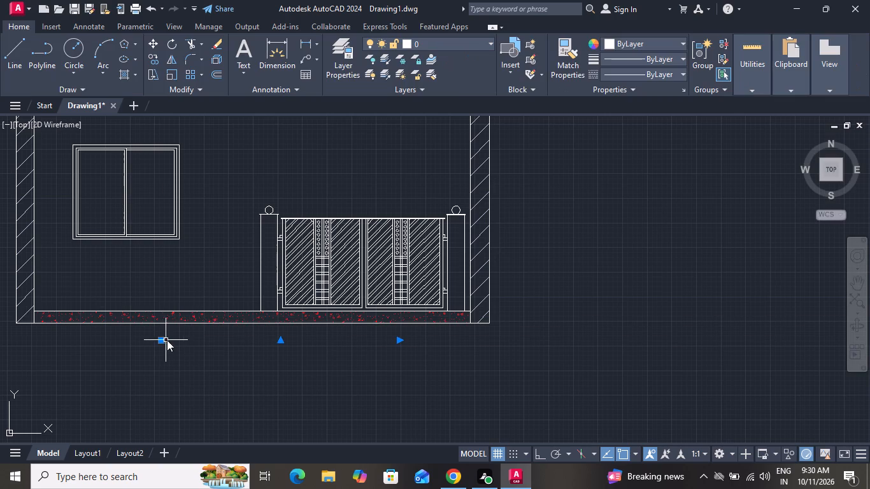
{"action": "left_click", "coordinate": [199, 318]}
{"action": "scroll", "coordinate": [90, 239], "scroll_direction": "down", "scroll_amount": 1}
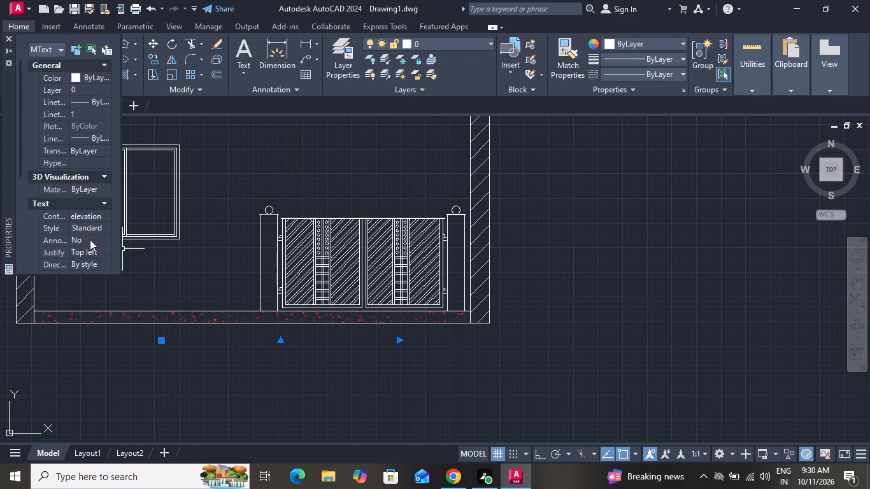
{"action": "scroll", "coordinate": [90, 239], "scroll_direction": "down", "scroll_amount": 1}
{"action": "left_click", "coordinate": [94, 118]}
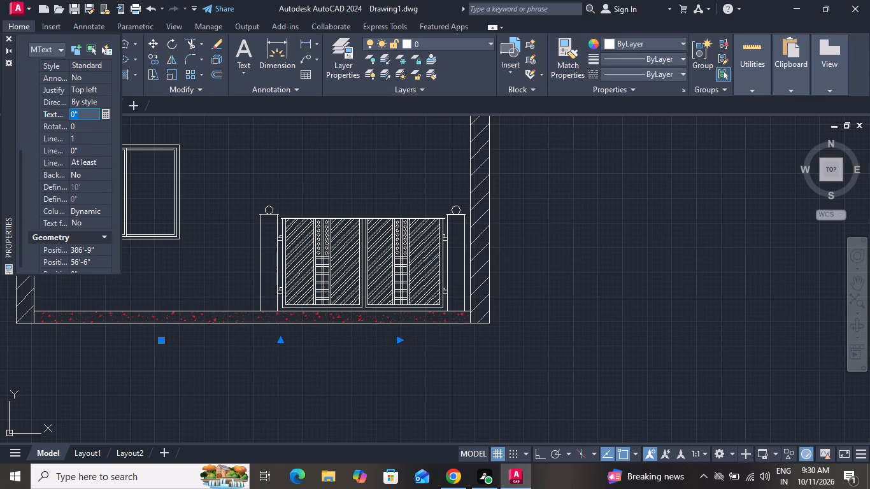
{"action": "key", "text": "BackSpace"}
{"action": "key", "text": "BackSpace"}
{"action": "key", "text": "1"}
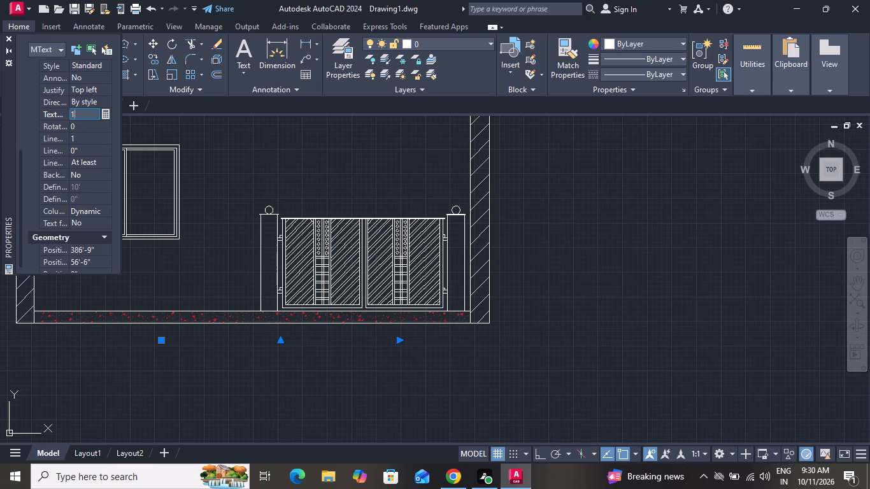
{"action": "key", "text": "0"}
{"action": "key", "text": "shift+quotedbl"}
{"action": "left_click", "coordinate": [6, 36]}
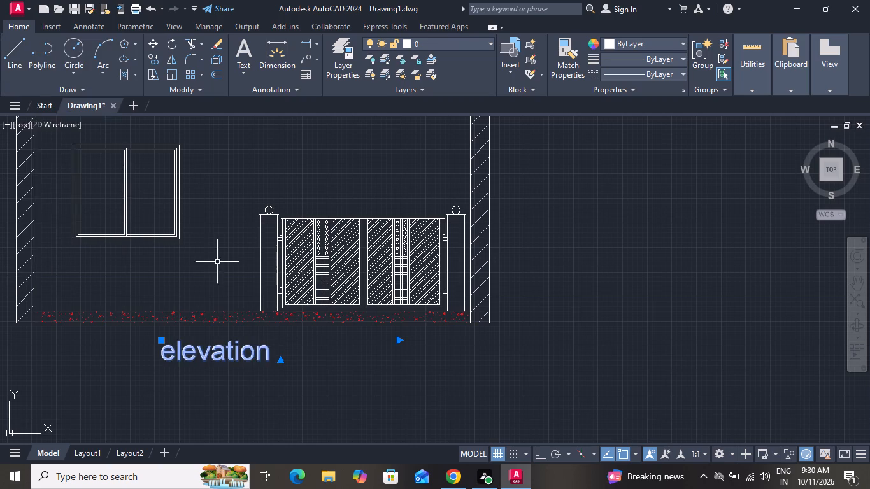
Add a separate ANSI32 hatch at scale 9 over the inner panel of the gate's left leaf.
{"action": "scroll", "coordinate": [232, 269], "scroll_direction": "down", "scroll_amount": 2}
{"action": "scroll", "coordinate": [264, 261], "scroll_direction": "up", "scroll_amount": 2}
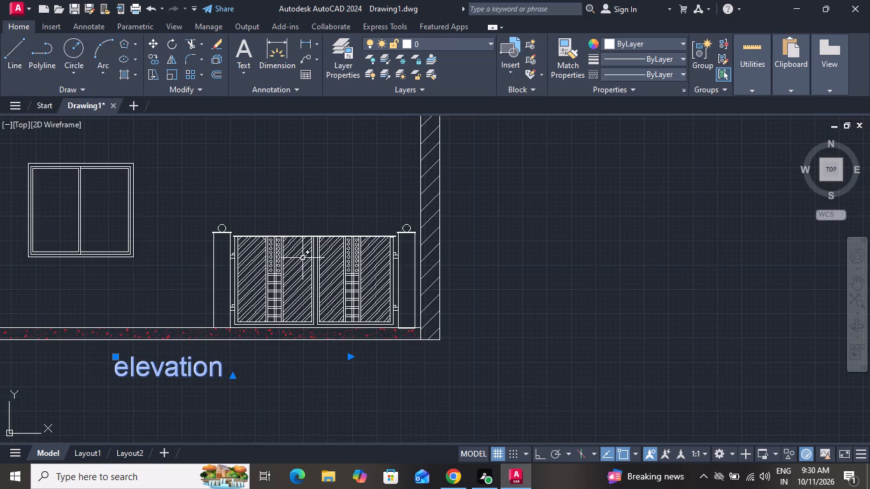
{"action": "scroll", "coordinate": [304, 258], "scroll_direction": "up", "scroll_amount": 2}
{"action": "left_click", "coordinate": [295, 274]}
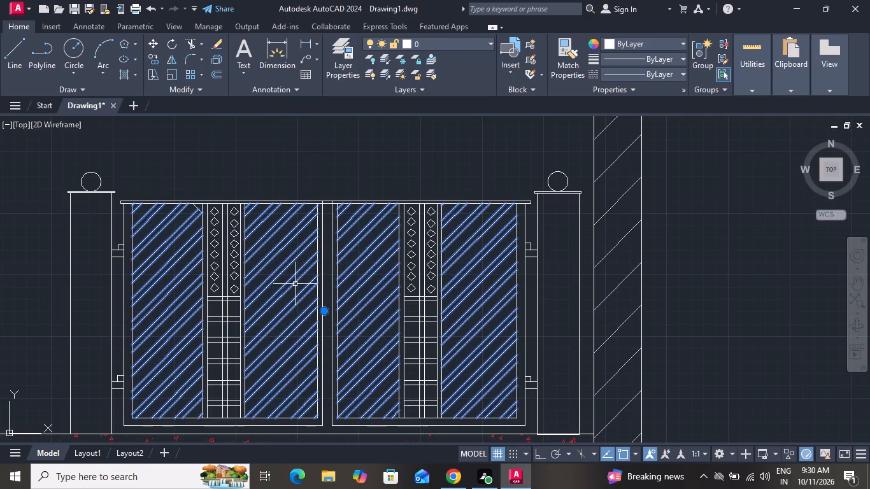
{"action": "left_click", "coordinate": [131, 75]}
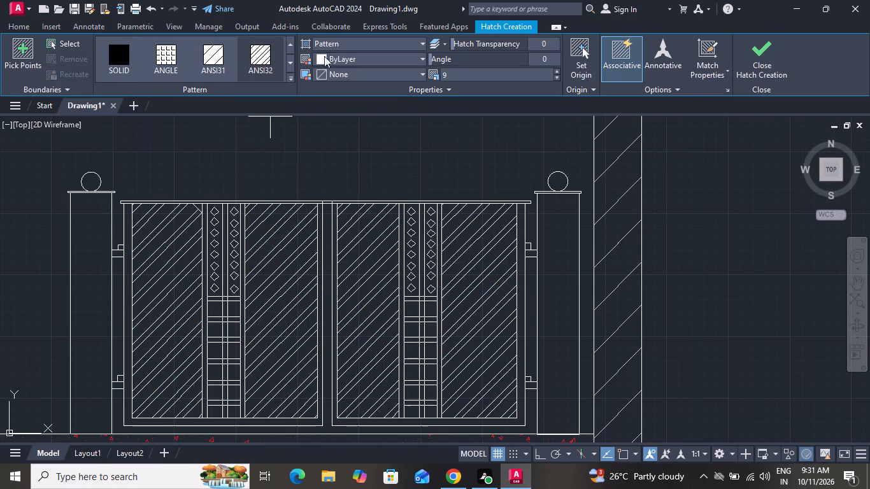
{"action": "left_click_drag", "start_coordinate": [346, 54], "coordinate": [296, 98]}
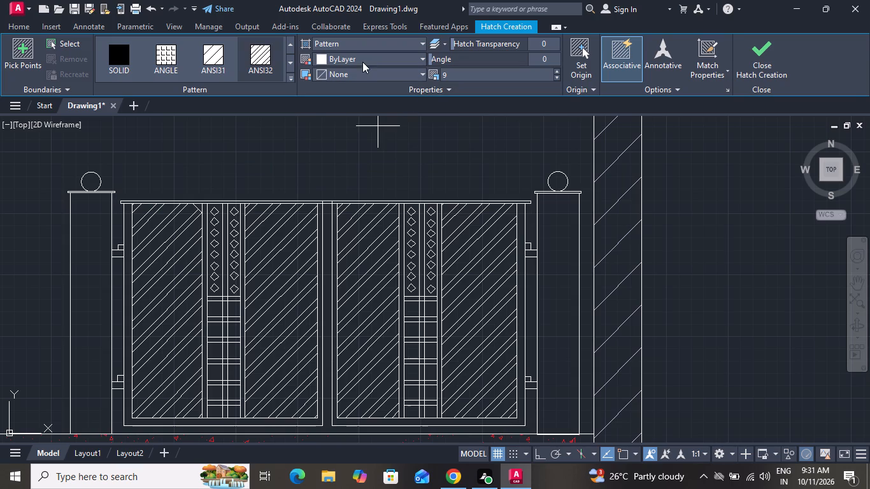
{"action": "left_click", "coordinate": [362, 61]}
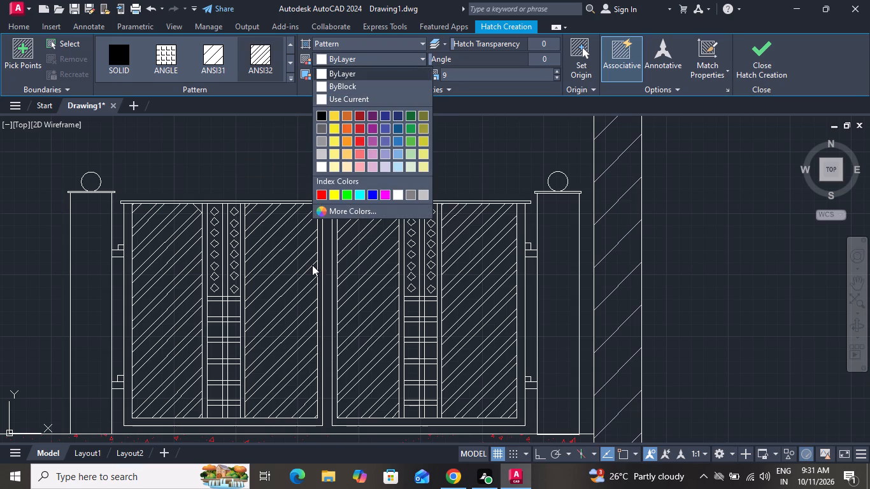
{"action": "left_click", "coordinate": [292, 264]}
{"action": "left_click", "coordinate": [282, 275]}
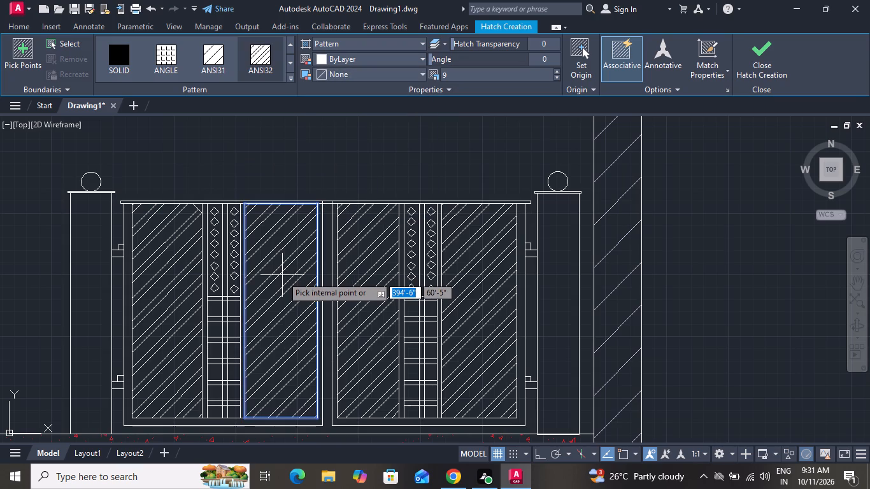
{"action": "right_click", "coordinate": [280, 278]}
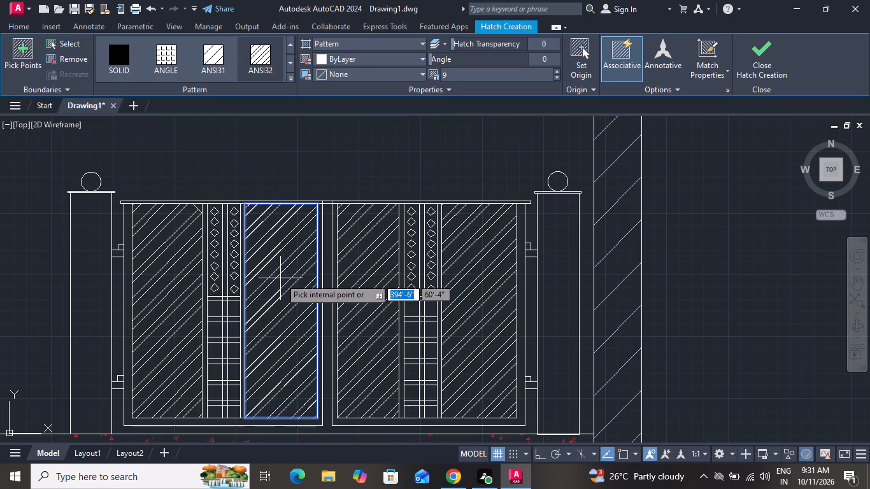
{"action": "left_click", "coordinate": [310, 297]}
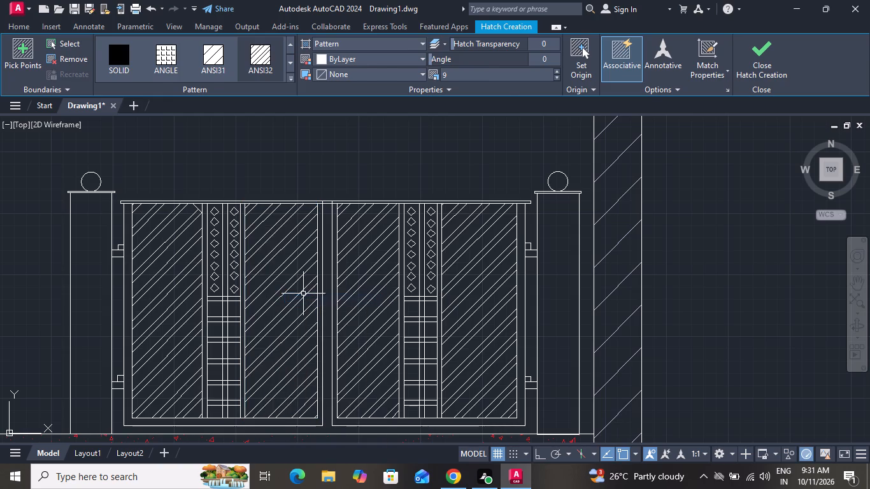
Set the colour of the hatch spanning all four gate panels to orange 248,153,30.
{"action": "left_click", "coordinate": [175, 291]}
{"action": "left_click", "coordinate": [160, 267]}
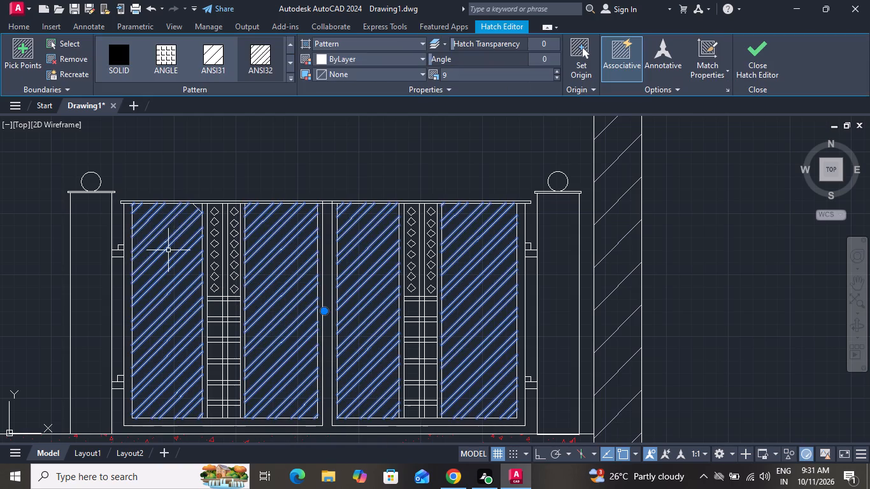
{"action": "left_click", "coordinate": [364, 61]}
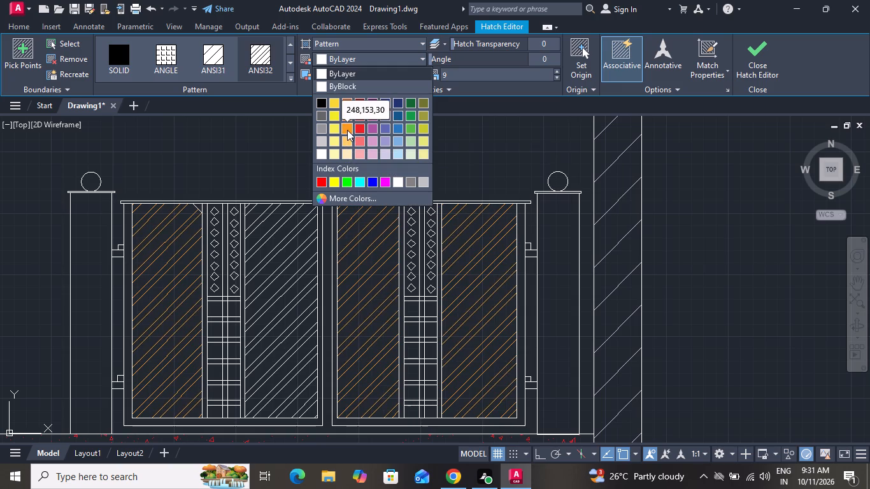
{"action": "left_click", "coordinate": [347, 130]}
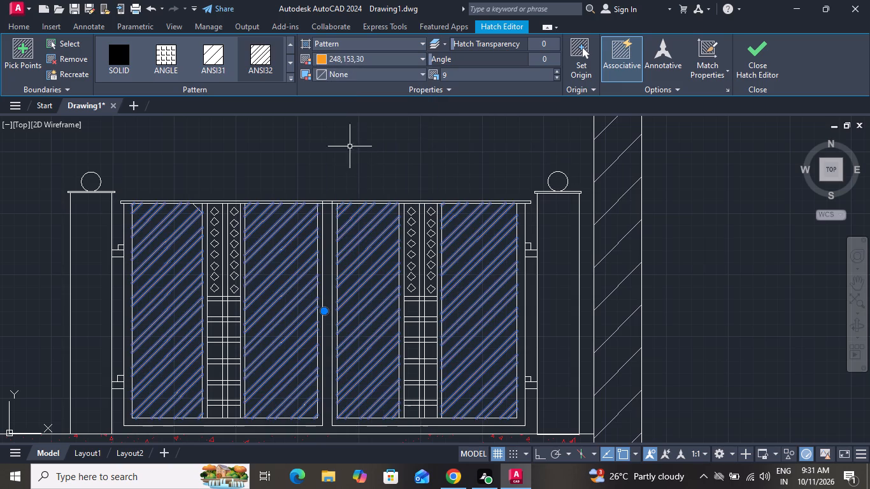
{"action": "key", "text": "Escape"}
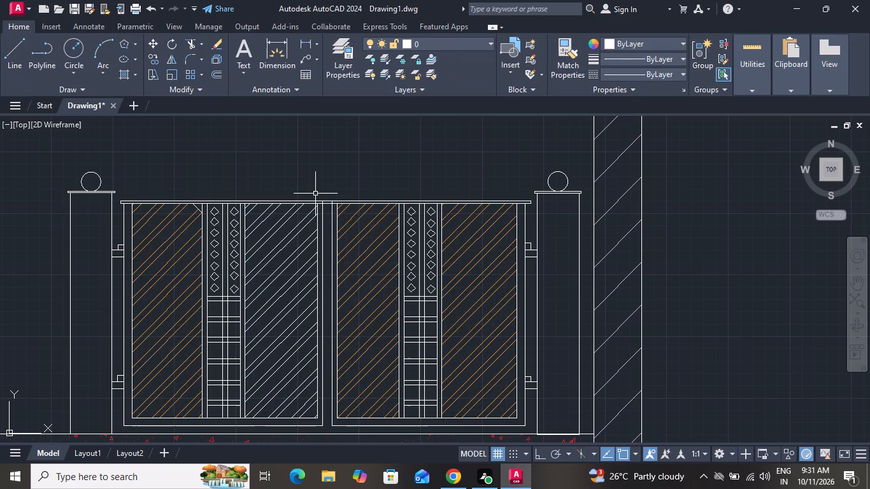
Set the colour of the separate hatch on the left leaf's inner panel to orange 248,153,30.
{"action": "left_click", "coordinate": [288, 266]}
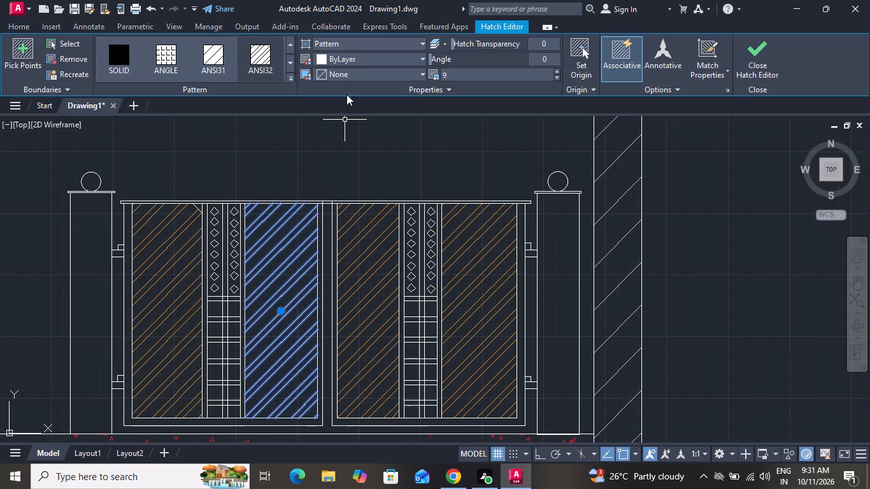
{"action": "left_click", "coordinate": [355, 59]}
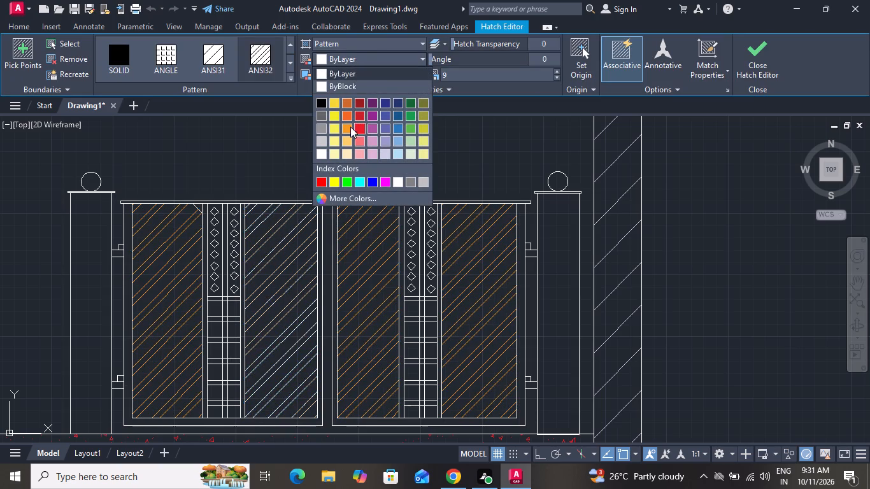
{"action": "left_click", "coordinate": [348, 131]}
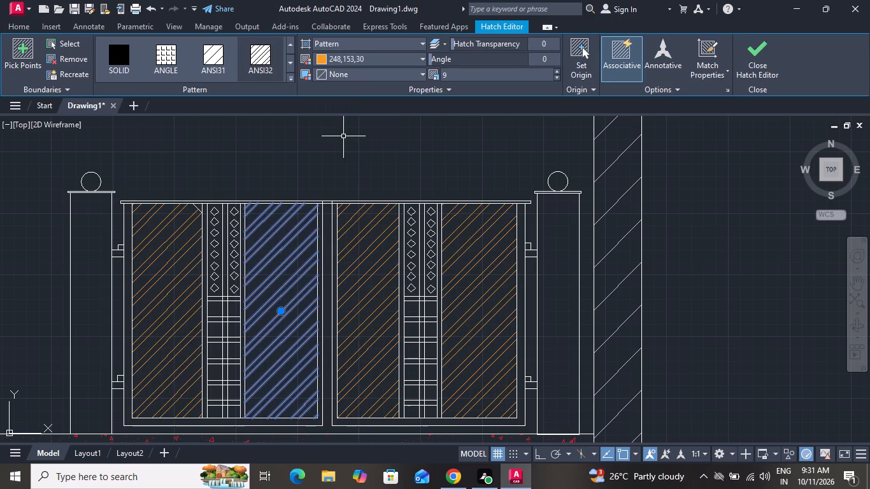
{"action": "key", "text": "Escape"}
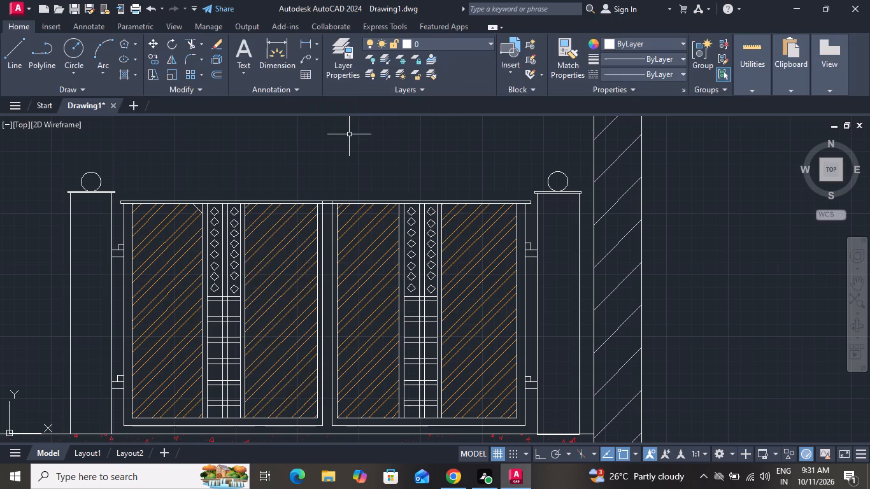
Examine the recoloured gate panels up close and together with the surrounding pillars and ground slab.
{"action": "scroll", "coordinate": [405, 162], "scroll_direction": "down", "scroll_amount": 1}
{"action": "scroll", "coordinate": [420, 255], "scroll_direction": "down", "scroll_amount": 1}
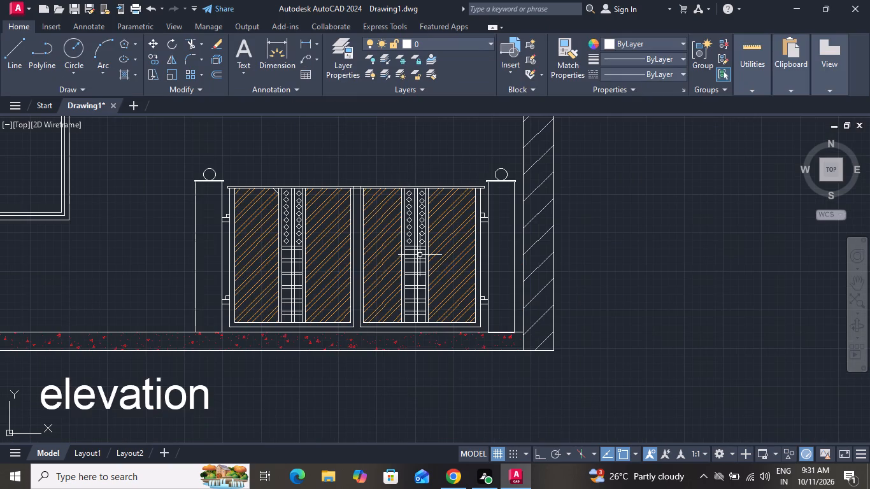
{"action": "scroll", "coordinate": [441, 252], "scroll_direction": "down", "scroll_amount": 1}
{"action": "scroll", "coordinate": [435, 252], "scroll_direction": "up", "scroll_amount": 5}
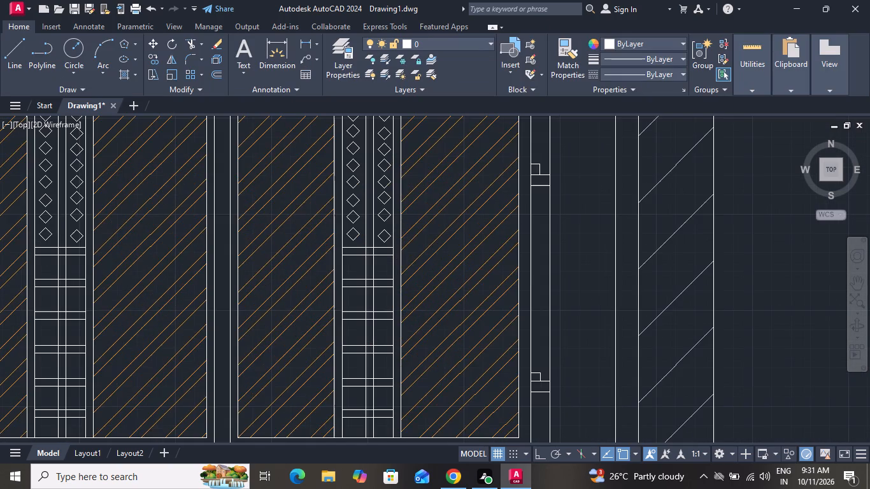
{"action": "scroll", "coordinate": [431, 250], "scroll_direction": "down", "scroll_amount": 3}
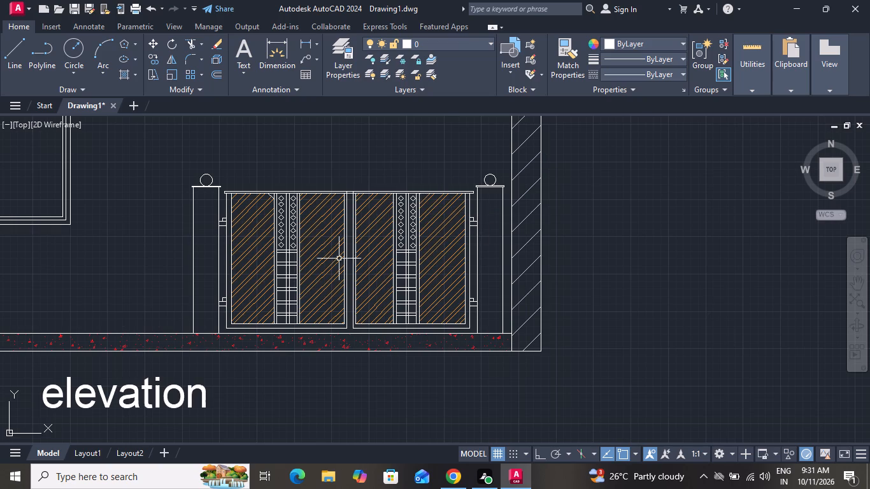
{"action": "scroll", "coordinate": [325, 252], "scroll_direction": "up", "scroll_amount": 4}
{"action": "scroll", "coordinate": [353, 249], "scroll_direction": "down", "scroll_amount": 5}
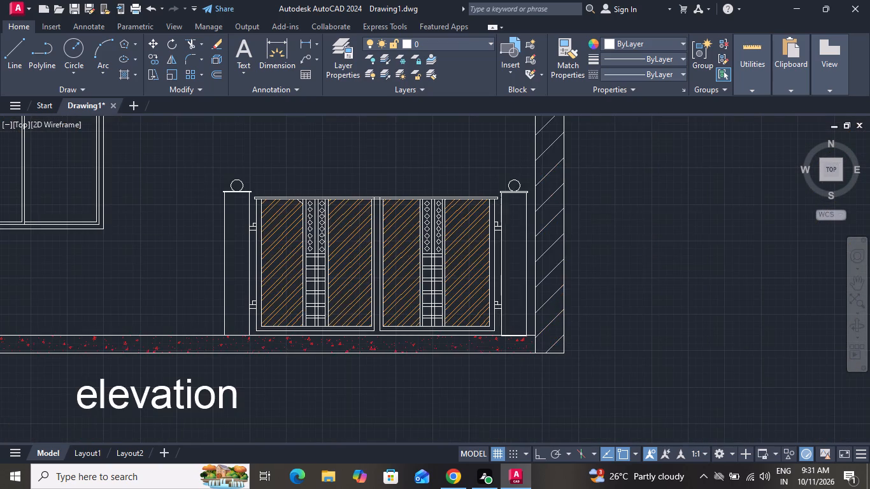
{"action": "scroll", "coordinate": [391, 257], "scroll_direction": "up", "scroll_amount": 2}
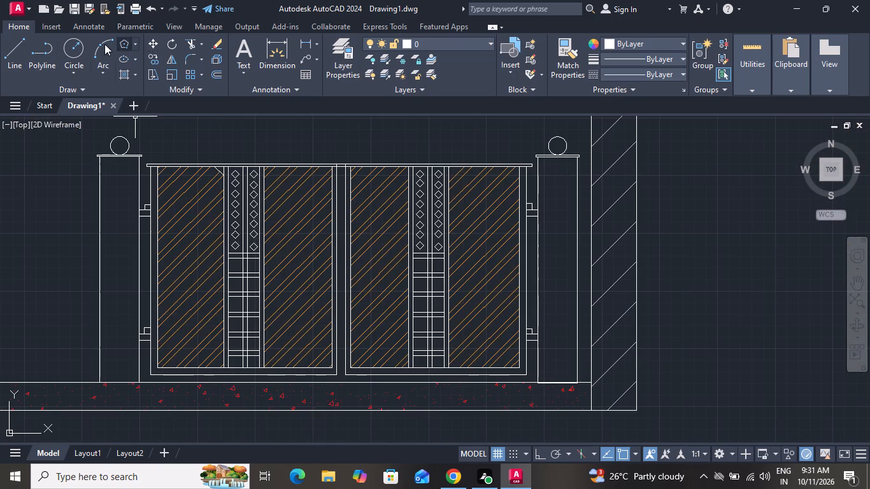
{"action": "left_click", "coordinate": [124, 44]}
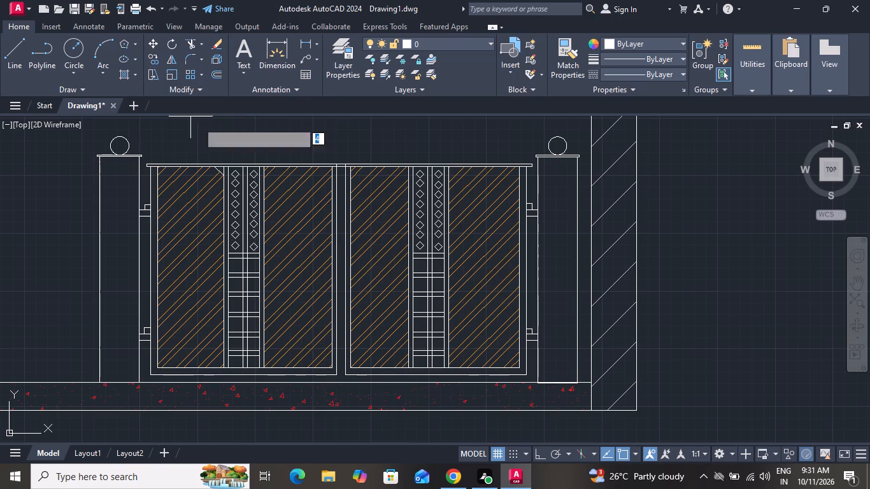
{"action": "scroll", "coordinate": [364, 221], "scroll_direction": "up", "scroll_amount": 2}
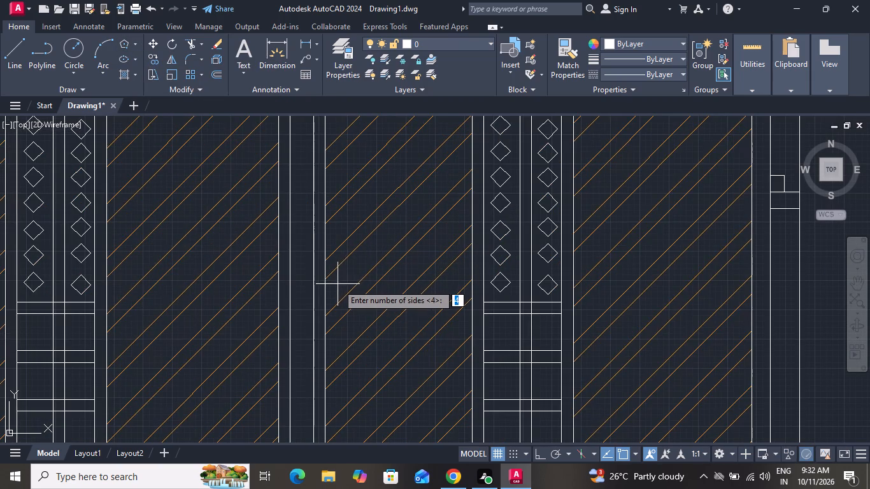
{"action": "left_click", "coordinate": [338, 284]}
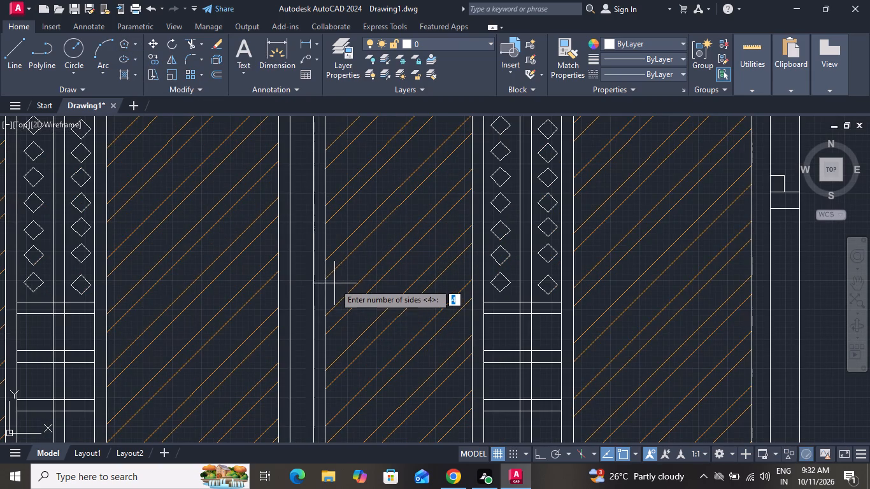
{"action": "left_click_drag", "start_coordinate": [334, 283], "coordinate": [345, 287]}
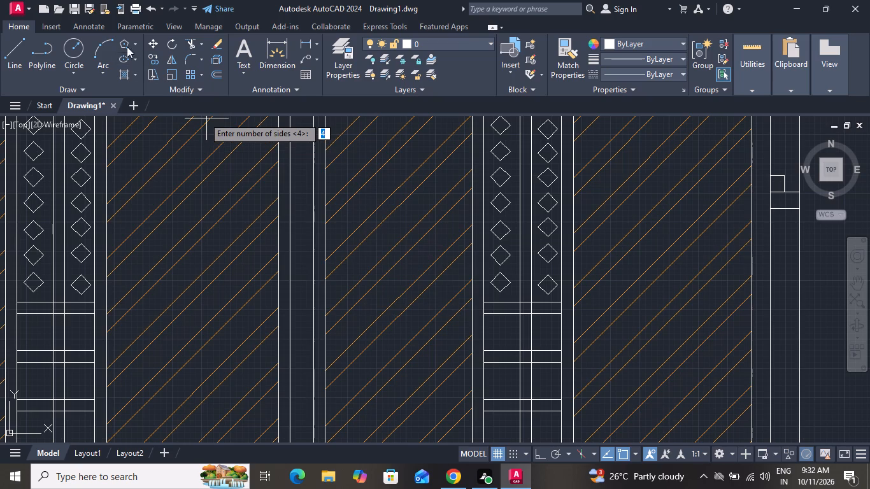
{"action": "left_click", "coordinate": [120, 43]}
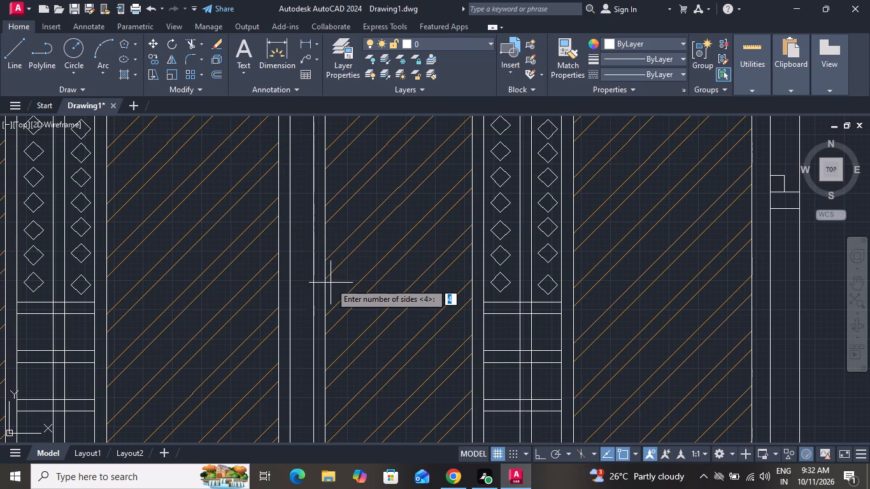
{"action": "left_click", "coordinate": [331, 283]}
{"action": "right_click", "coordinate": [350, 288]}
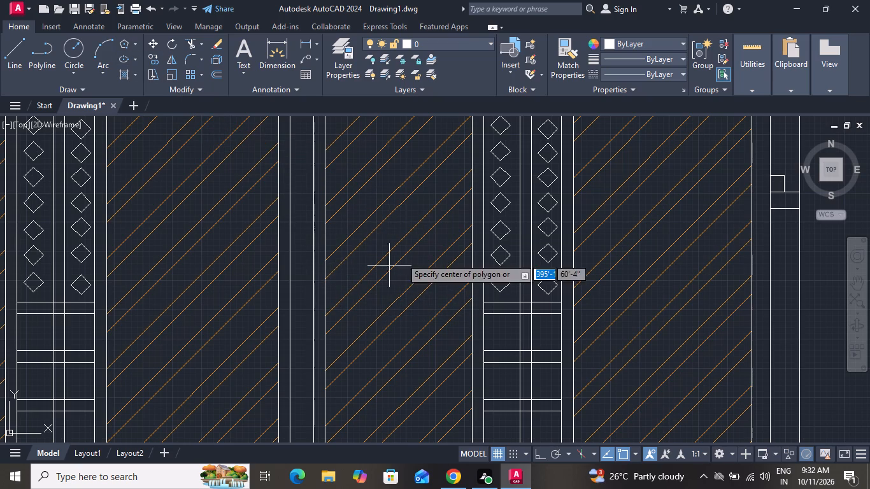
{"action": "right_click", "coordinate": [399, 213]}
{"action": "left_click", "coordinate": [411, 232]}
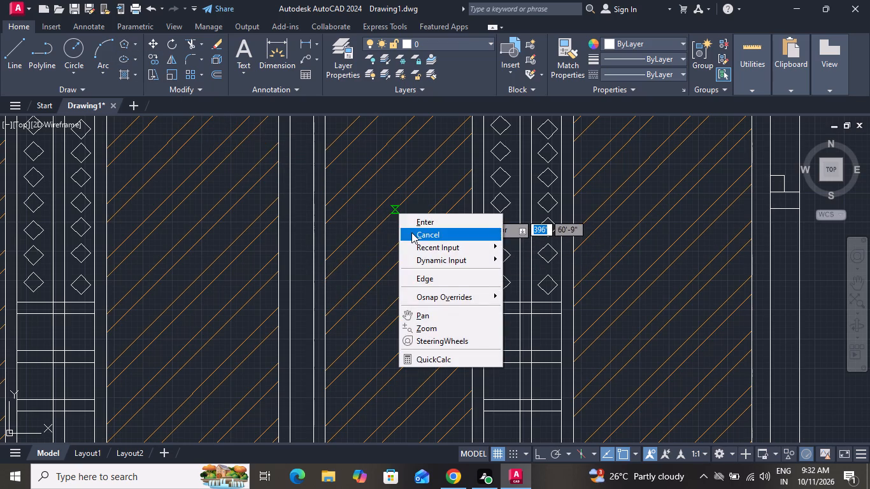
Draw an 8-sided polygon, inscribed in a circle, near the inner edge of the right gate leaf's inner hatched panel.
{"action": "scroll", "coordinate": [410, 244], "scroll_direction": "down", "scroll_amount": 1}
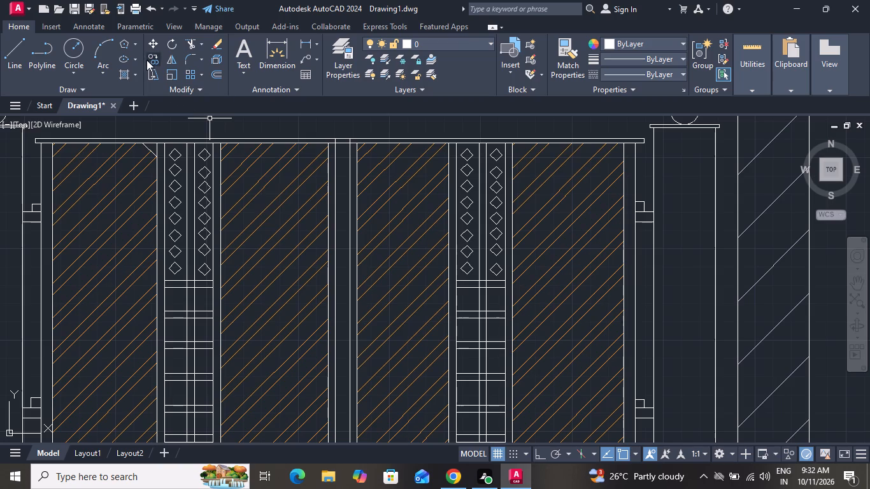
{"action": "left_click", "coordinate": [118, 42]}
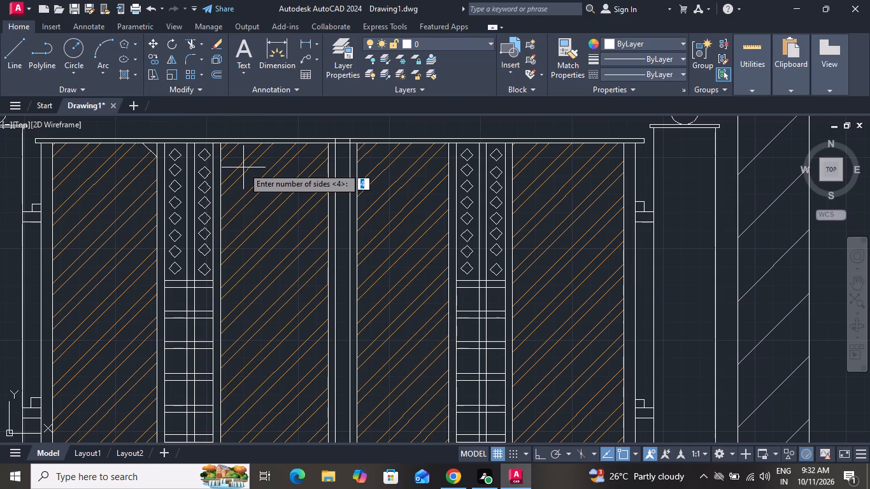
{"action": "key", "text": "8"}
{"action": "key", "text": "space"}
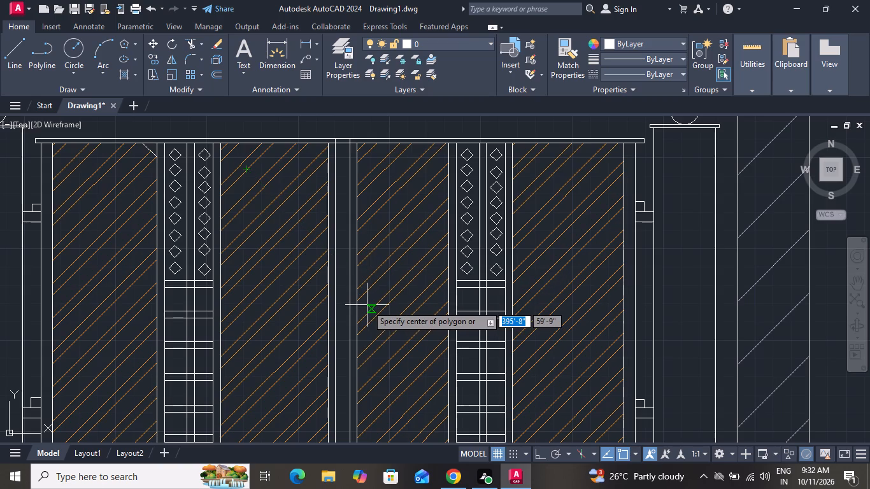
{"action": "left_click", "coordinate": [366, 270]}
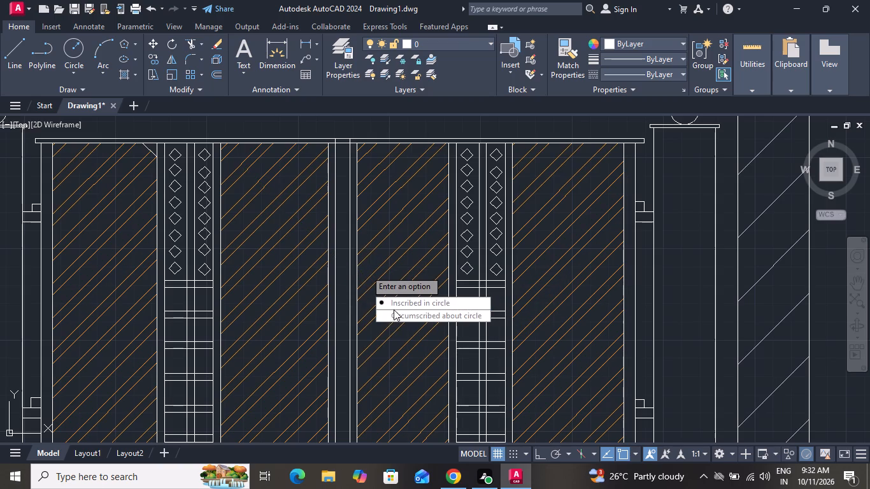
{"action": "left_click_drag", "start_coordinate": [397, 301], "coordinate": [366, 270]}
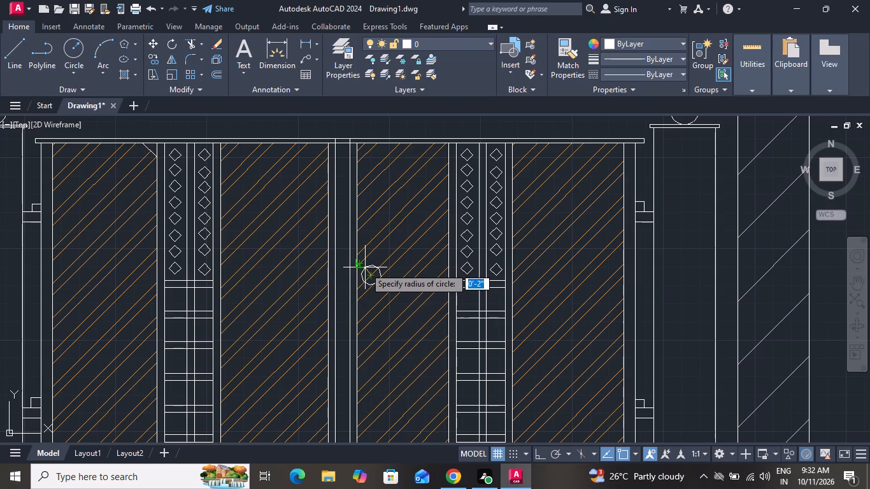
{"action": "left_click", "coordinate": [366, 268]}
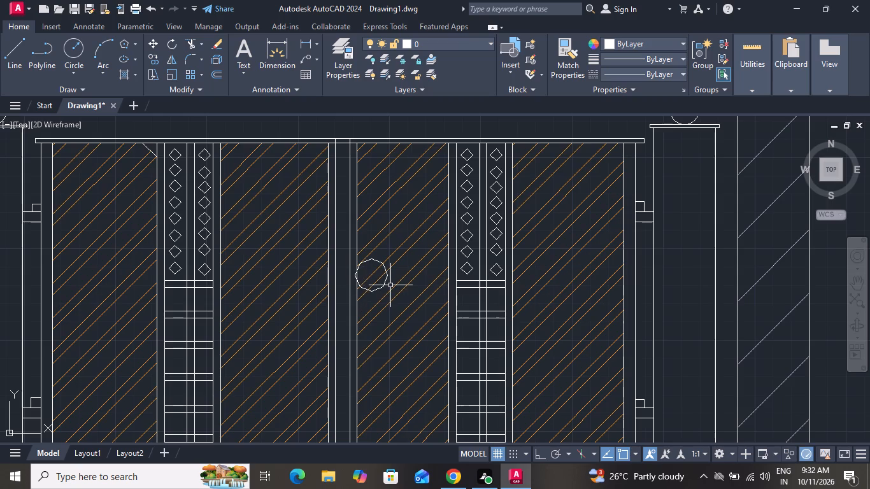
Move the octagon about 1 inch to the right so it sits inside the right leaf's inner hatched panel.
{"action": "left_click", "coordinate": [387, 283]}
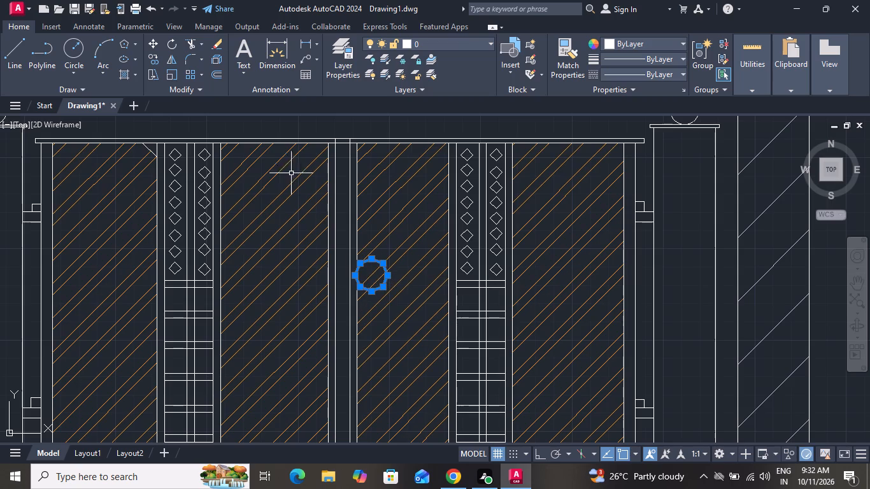
{"action": "left_click", "coordinate": [157, 47]}
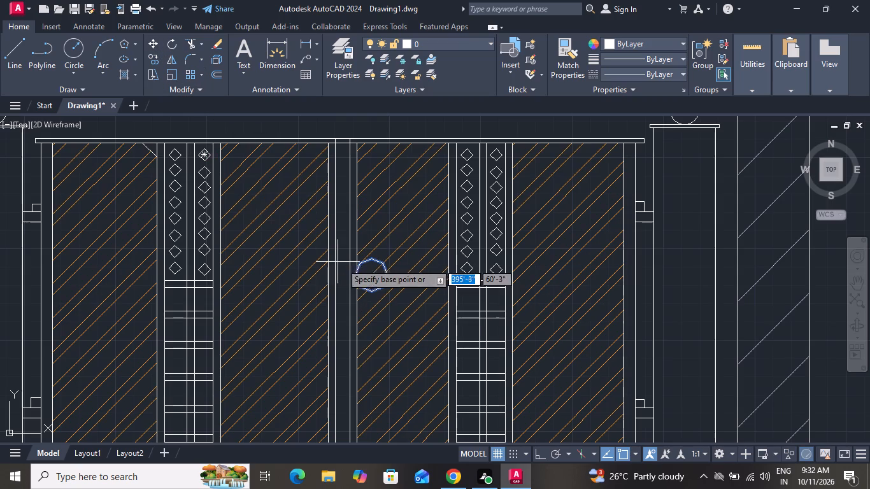
{"action": "left_click", "coordinate": [355, 276]}
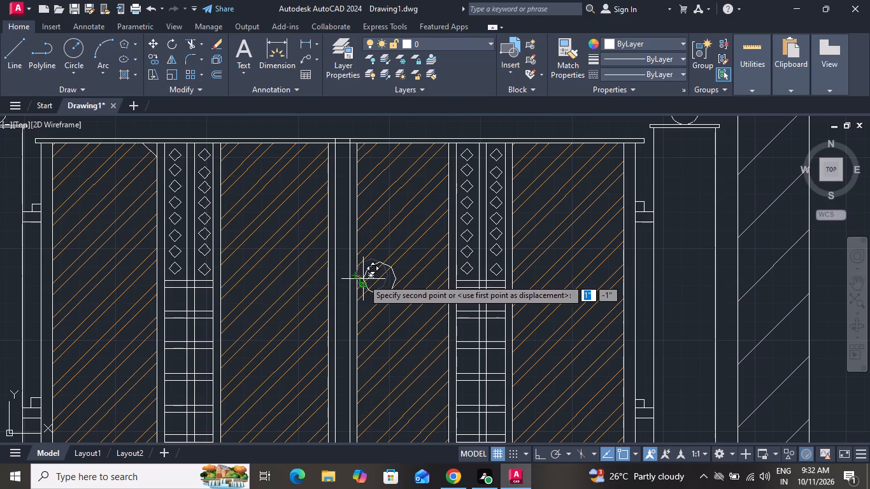
{"action": "left_click", "coordinate": [363, 279]}
Draw a horizontal rectangular bar about 7 by 1 inches across the gate's centre joint, ending at the octagon's left vertex.
{"action": "scroll", "coordinate": [330, 315], "scroll_direction": "down", "scroll_amount": 1}
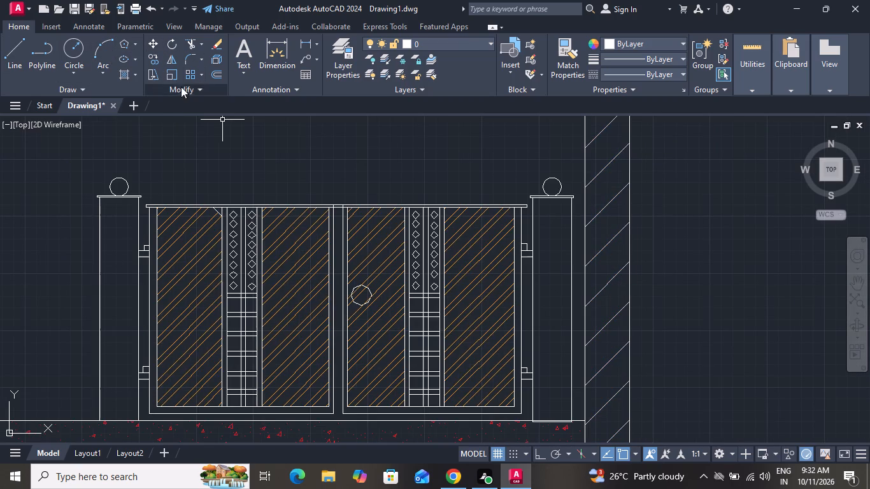
{"action": "left_click", "coordinate": [131, 47]}
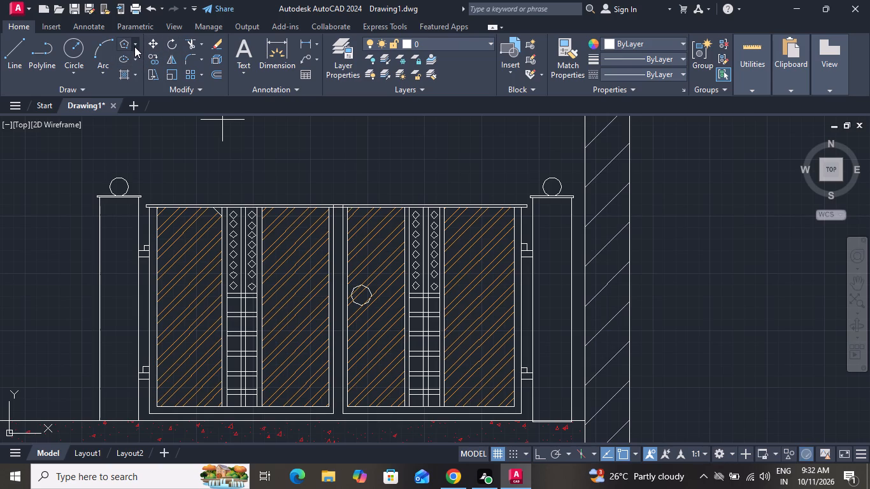
{"action": "left_click", "coordinate": [134, 46]}
{"action": "left_click", "coordinate": [148, 66]}
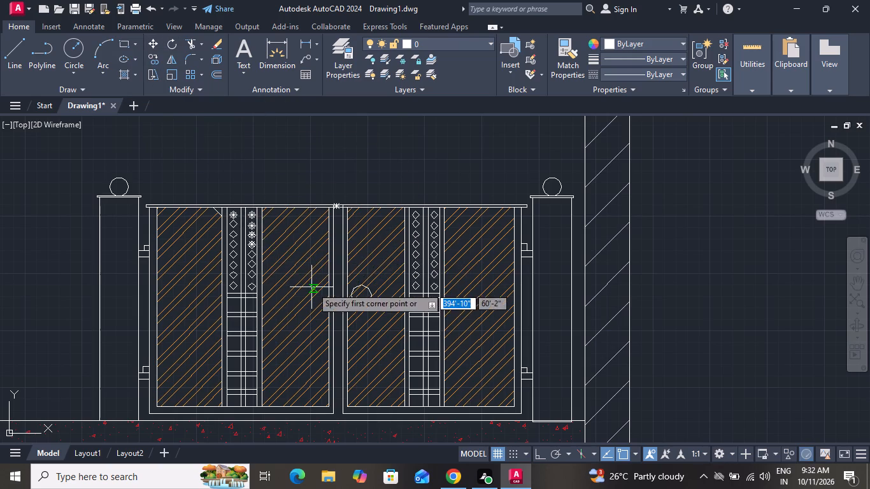
{"action": "scroll", "coordinate": [315, 288], "scroll_direction": "up", "scroll_amount": 4}
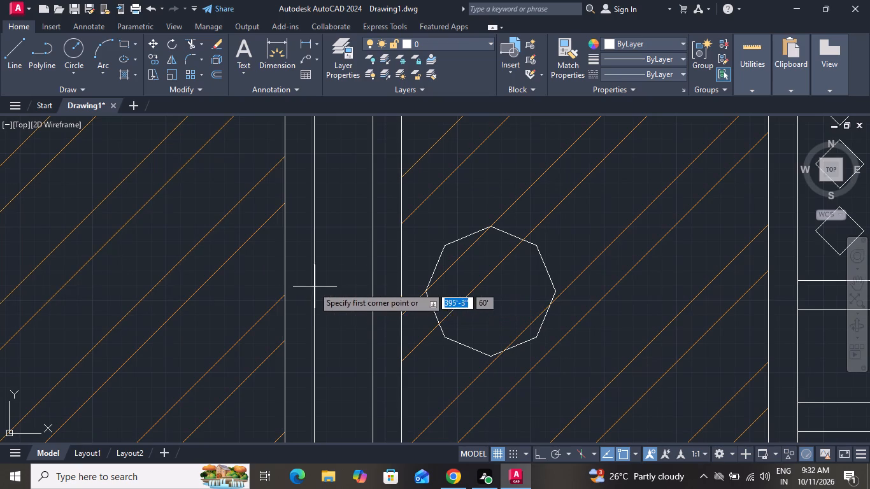
{"action": "left_click", "coordinate": [218, 286]}
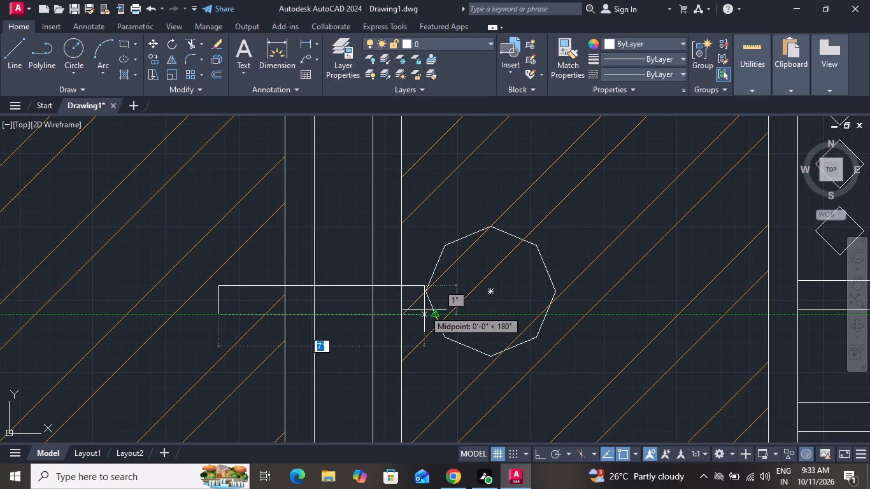
{"action": "left_click", "coordinate": [424, 310]}
{"action": "scroll", "coordinate": [411, 335], "scroll_direction": "up", "scroll_amount": 1}
{"action": "scroll", "coordinate": [411, 335], "scroll_direction": "down", "scroll_amount": 3}
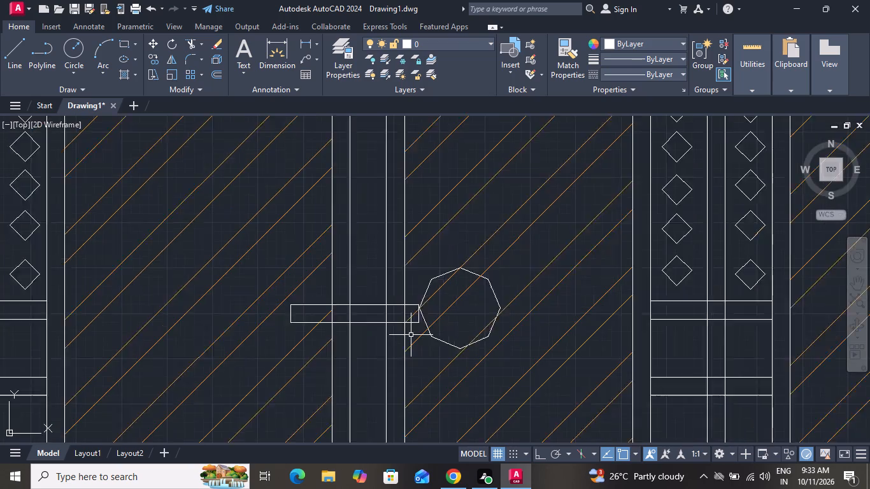
{"action": "scroll", "coordinate": [411, 335], "scroll_direction": "down", "scroll_amount": 2}
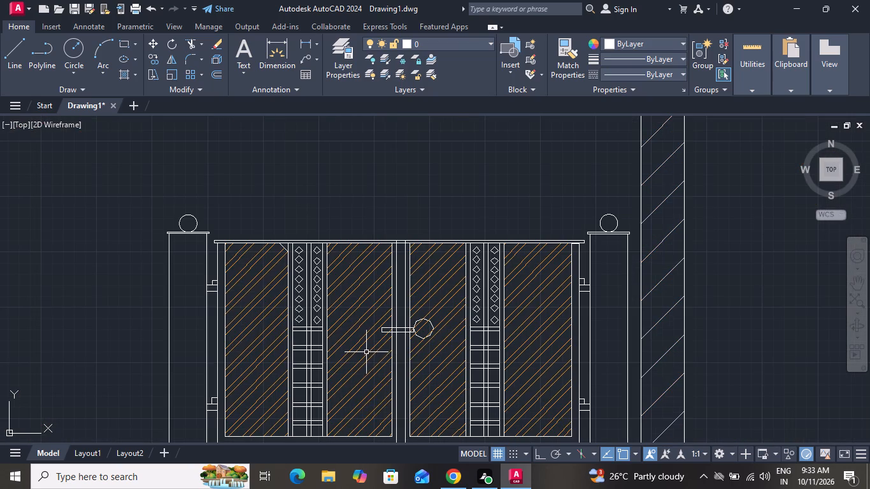
Draw an 8-sided polygon inscribed in a circle of about 2 inches radius, centred on the bar's upper-left corner.
{"action": "left_click", "coordinate": [137, 44]}
{"action": "left_click", "coordinate": [143, 83]}
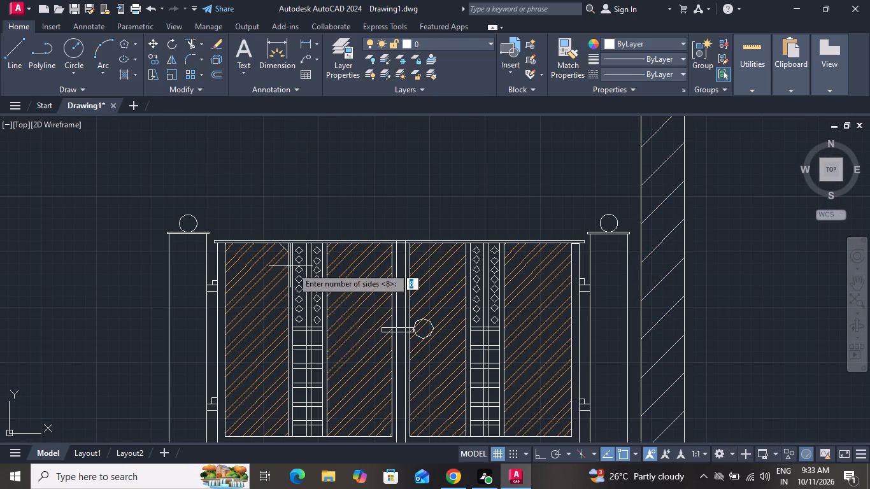
{"action": "key", "text": "8"}
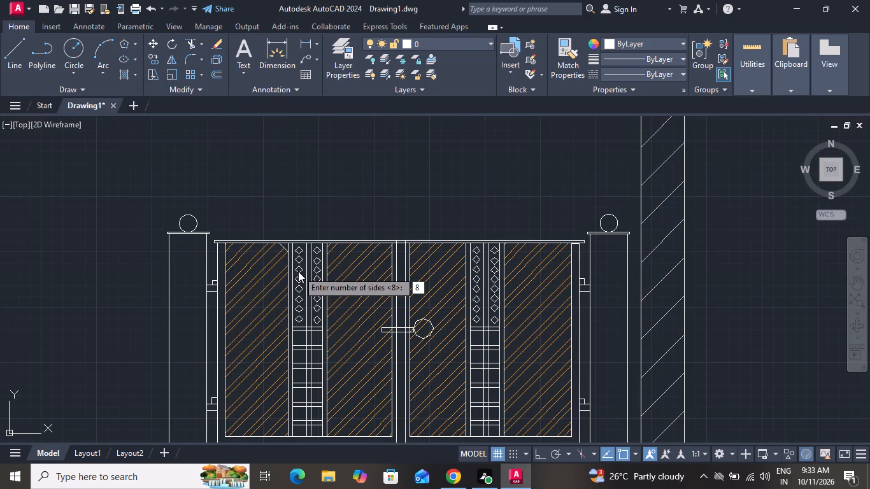
{"action": "key", "text": "space"}
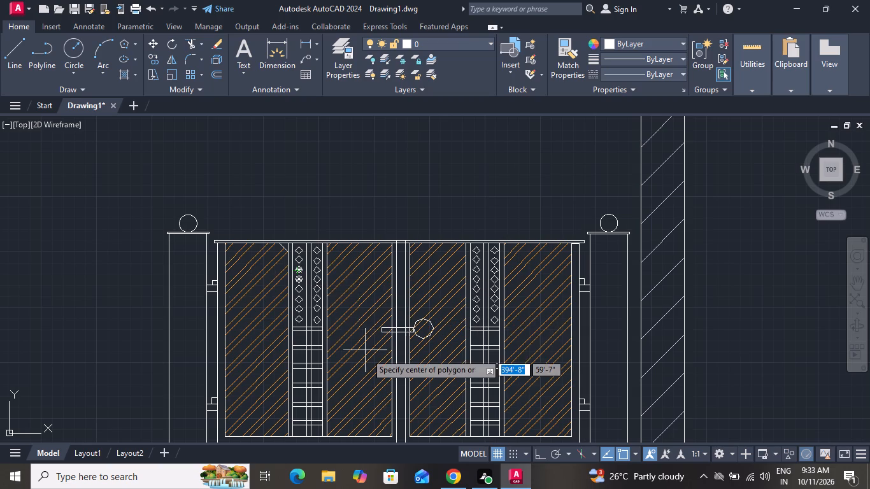
{"action": "scroll", "coordinate": [374, 340], "scroll_direction": "up", "scroll_amount": 2}
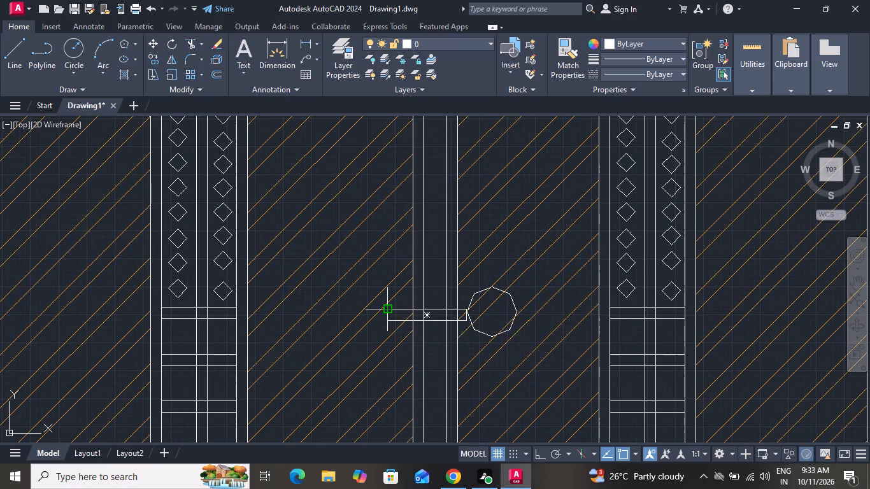
{"action": "left_click", "coordinate": [387, 310]}
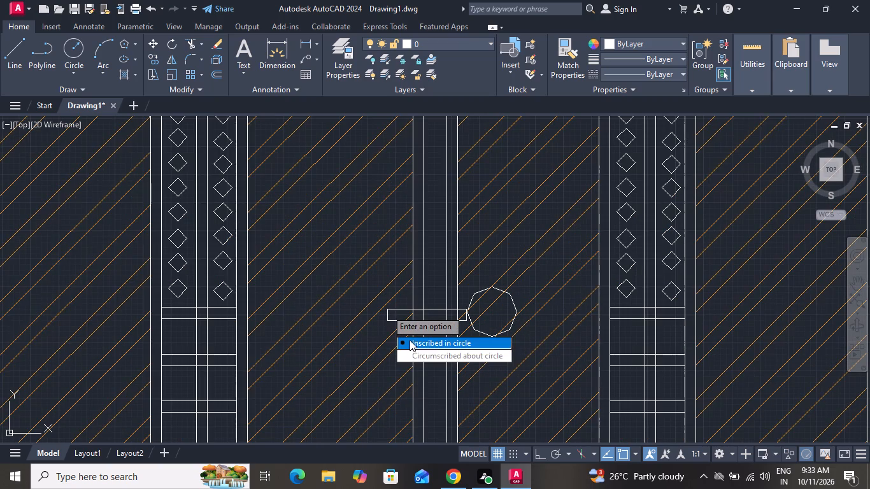
{"action": "left_click_drag", "start_coordinate": [410, 340], "coordinate": [387, 310]}
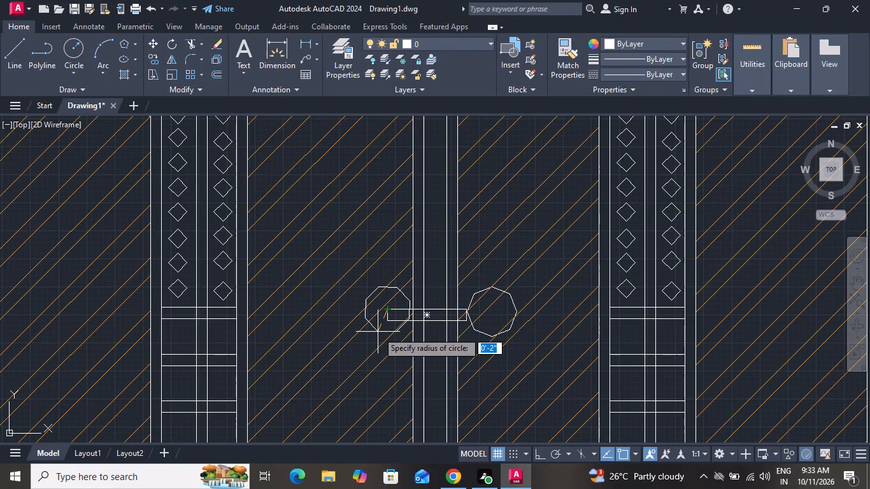
{"action": "left_click", "coordinate": [378, 332]}
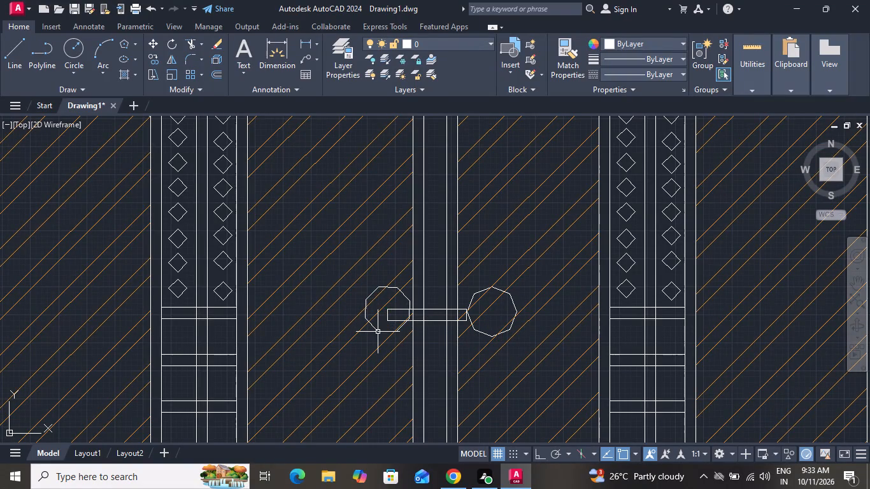
Move the new octagon from its right vertex so that it meets the bar's left end.
{"action": "left_click", "coordinate": [378, 332]}
{"action": "left_click", "coordinate": [153, 46]}
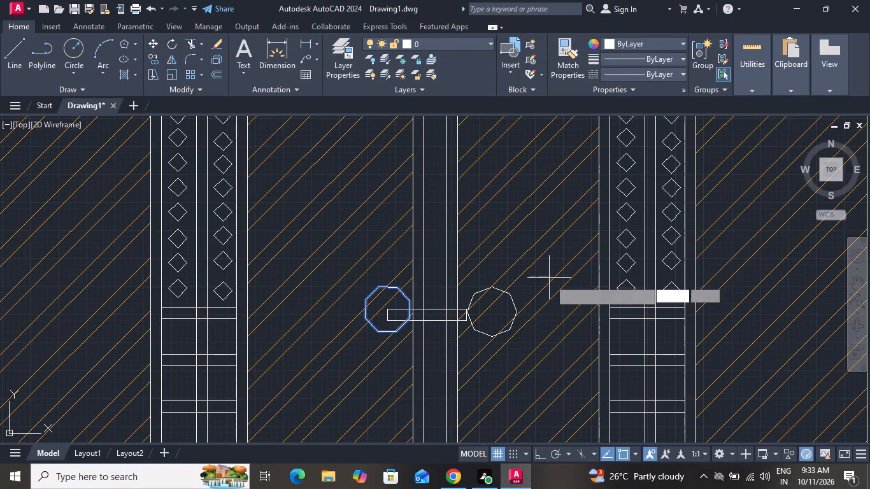
{"action": "left_click", "coordinate": [411, 303]}
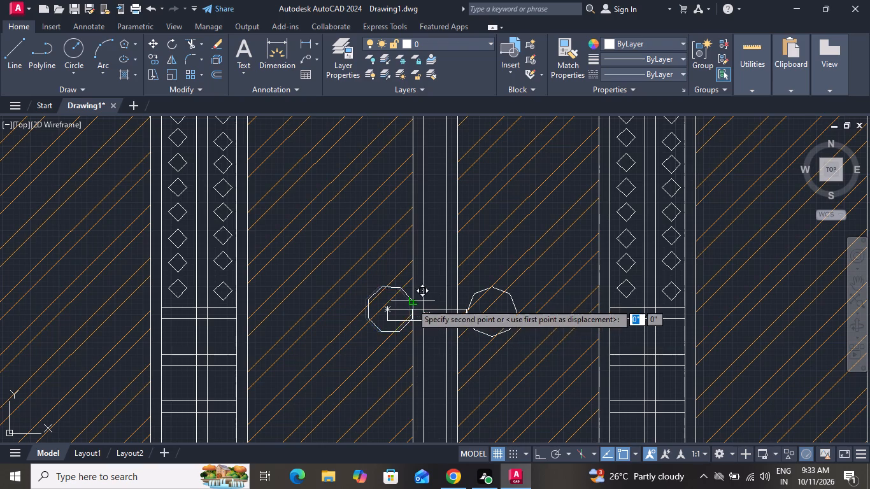
{"action": "left_click", "coordinate": [386, 311]}
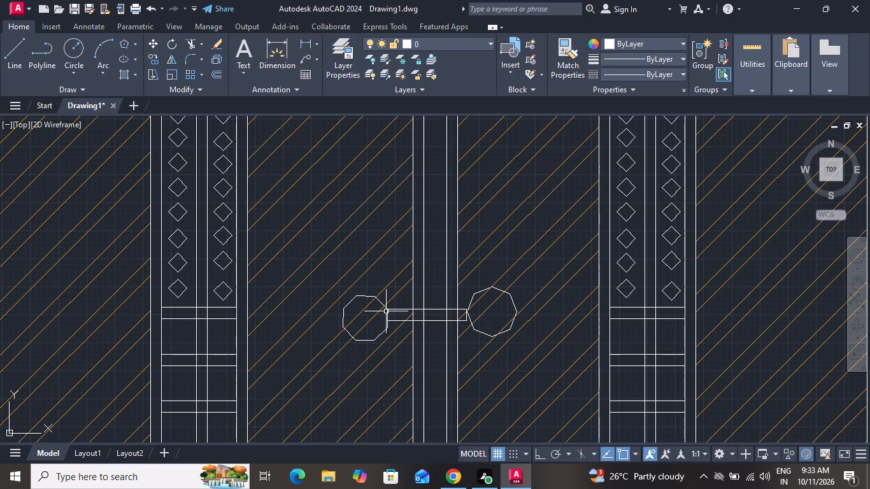
Move the "elevation" label so it is centred just below the ground slab of the front elevation.
{"action": "scroll", "coordinate": [393, 373], "scroll_direction": "down", "scroll_amount": 2}
{"action": "scroll", "coordinate": [402, 371], "scroll_direction": "up", "scroll_amount": 1}
{"action": "scroll", "coordinate": [406, 365], "scroll_direction": "down", "scroll_amount": 1}
{"action": "scroll", "coordinate": [381, 249], "scroll_direction": "down", "scroll_amount": 2}
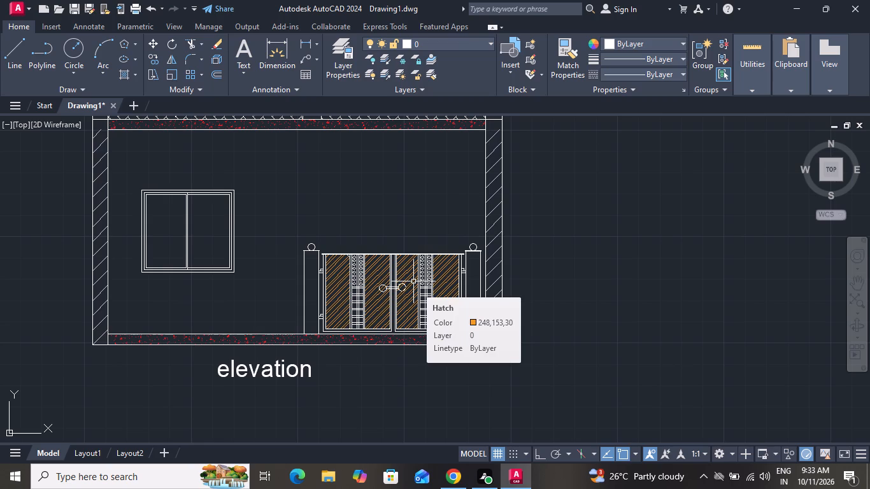
{"action": "left_click", "coordinate": [332, 367]}
{"action": "left_click", "coordinate": [273, 395]}
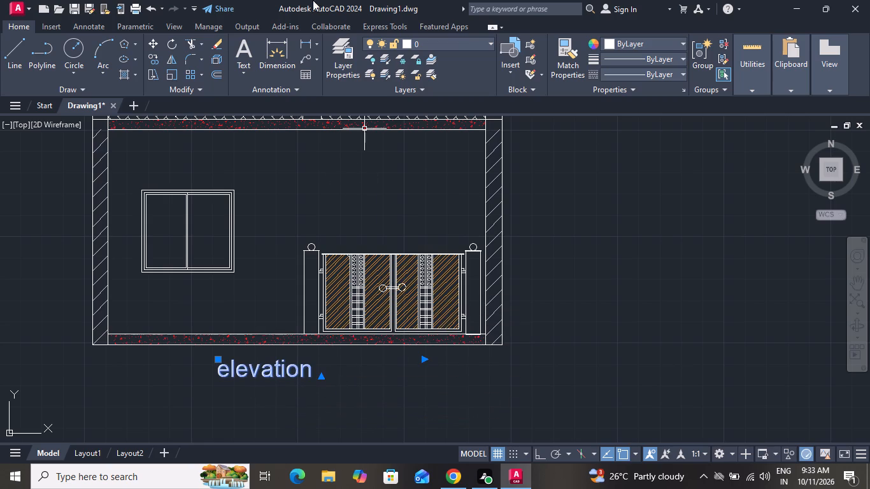
{"action": "left_click", "coordinate": [155, 41]}
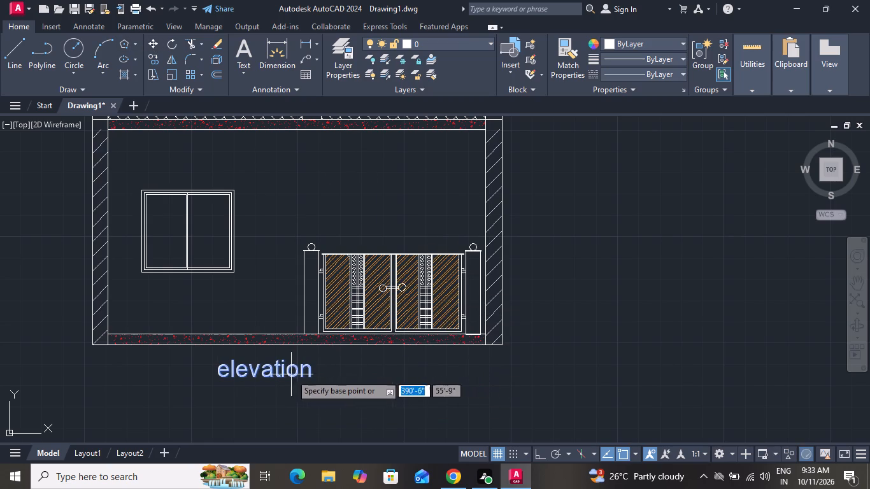
{"action": "left_click", "coordinate": [270, 374]}
{"action": "left_click", "coordinate": [313, 372]}
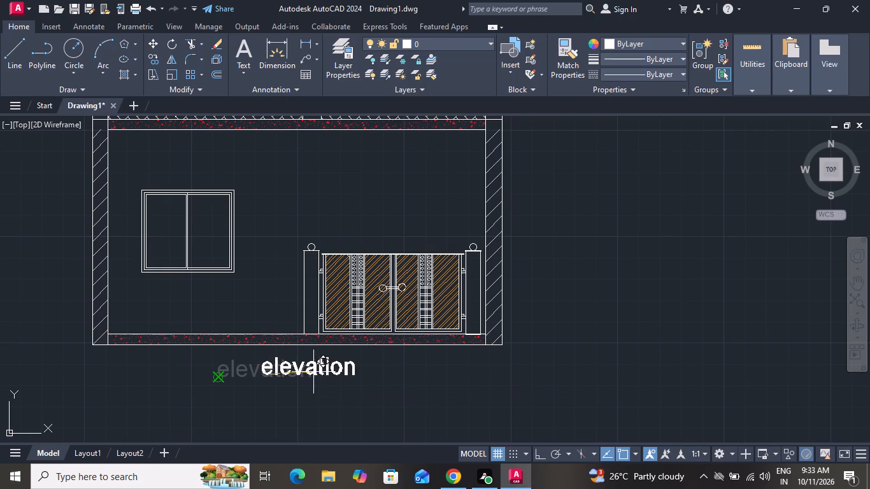
{"action": "left_click", "coordinate": [251, 373]}
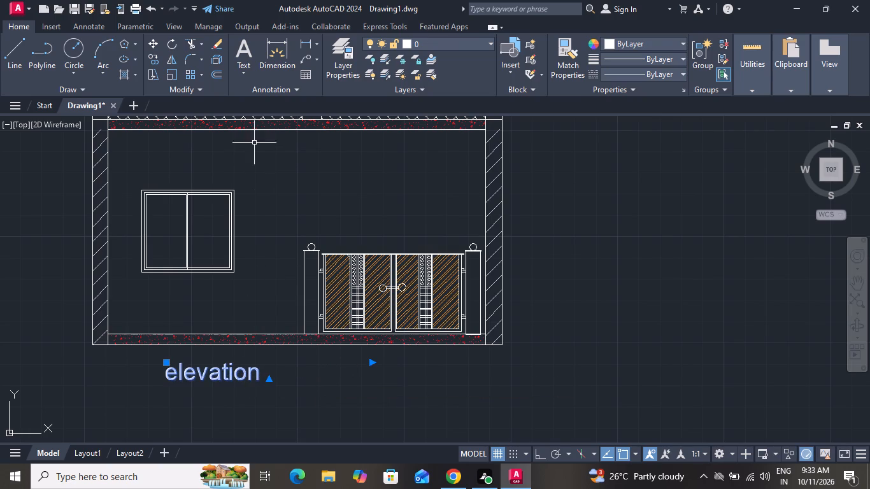
{"action": "left_click", "coordinate": [151, 44]}
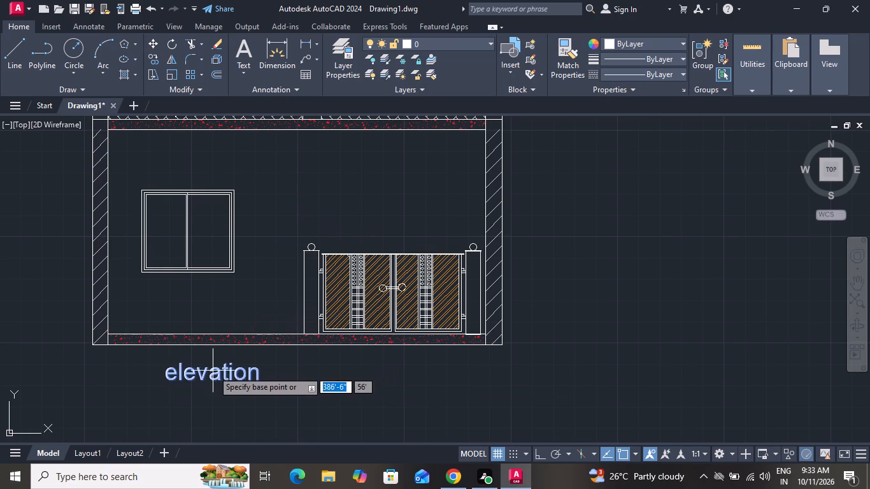
{"action": "left_click", "coordinate": [213, 371]}
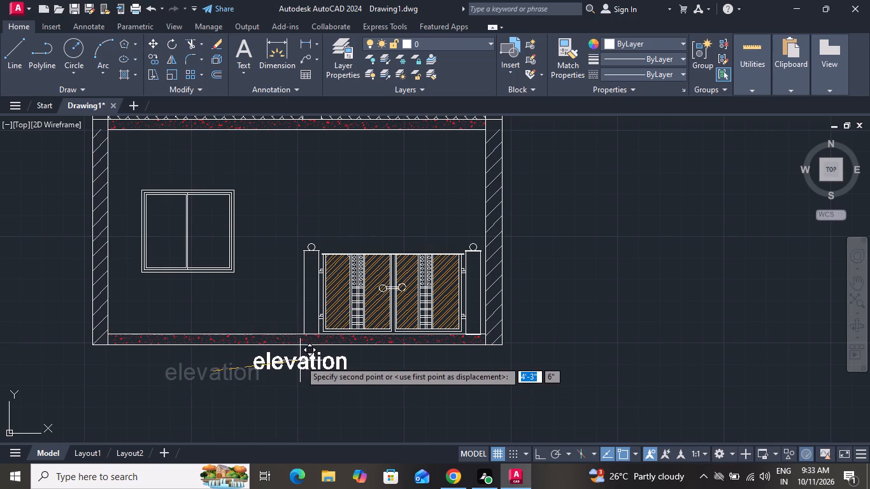
{"action": "left_click", "coordinate": [303, 360]}
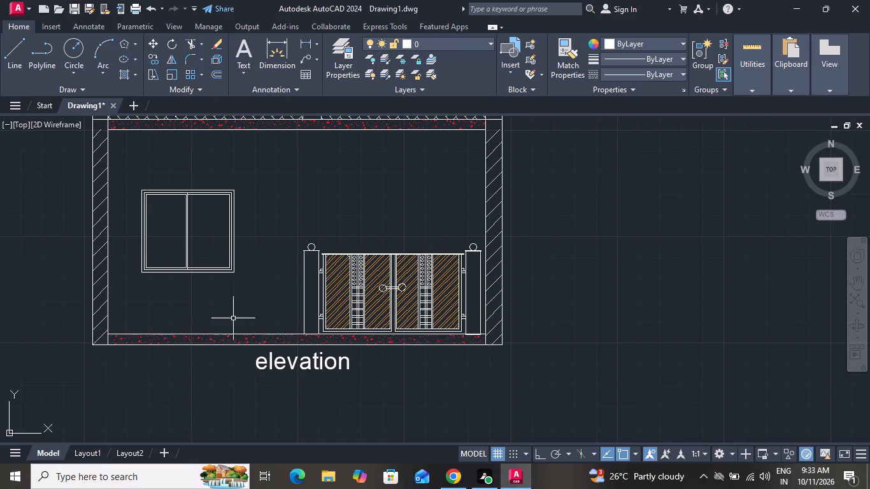
Examine the gate with its octagonal handle detail up close and the whole front elevation with its label.
{"action": "scroll", "coordinate": [234, 318], "scroll_direction": "up", "scroll_amount": 1}
{"action": "scroll", "coordinate": [238, 319], "scroll_direction": "down", "scroll_amount": 2}
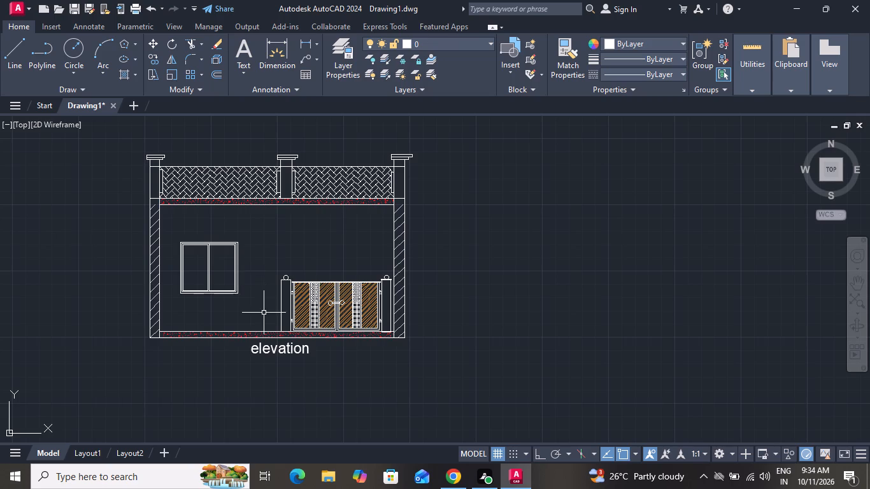
{"action": "scroll", "coordinate": [264, 313], "scroll_direction": "up", "scroll_amount": 1}
{"action": "scroll", "coordinate": [336, 325], "scroll_direction": "up", "scroll_amount": 3}
{"action": "scroll", "coordinate": [336, 323], "scroll_direction": "down", "scroll_amount": 2}
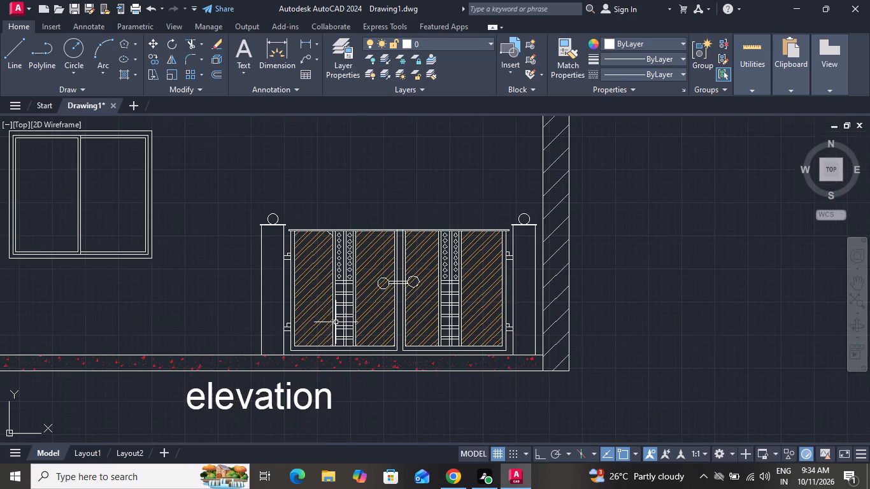
{"action": "scroll", "coordinate": [352, 277], "scroll_direction": "up", "scroll_amount": 2}
{"action": "scroll", "coordinate": [352, 277], "scroll_direction": "down", "scroll_amount": 1}
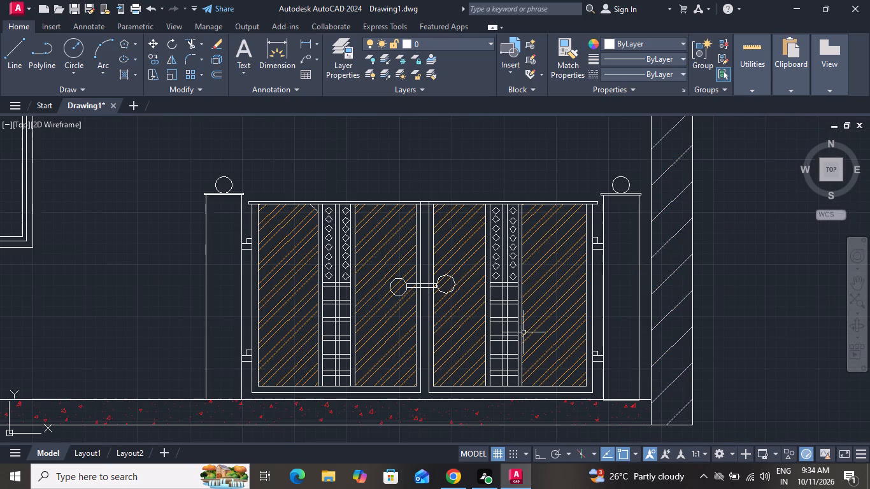
{"action": "scroll", "coordinate": [523, 335], "scroll_direction": "down", "scroll_amount": 2}
{"action": "scroll", "coordinate": [574, 267], "scroll_direction": "down", "scroll_amount": 1}
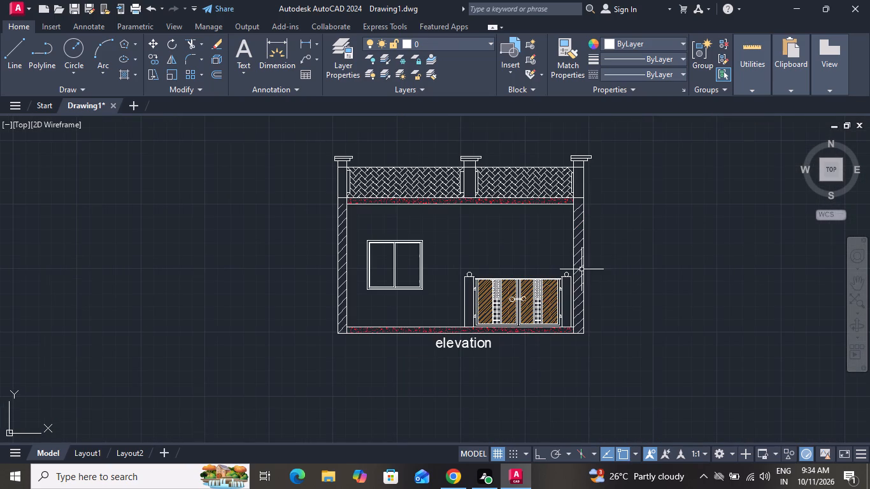
{"action": "scroll", "coordinate": [606, 152], "scroll_direction": "up", "scroll_amount": 1}
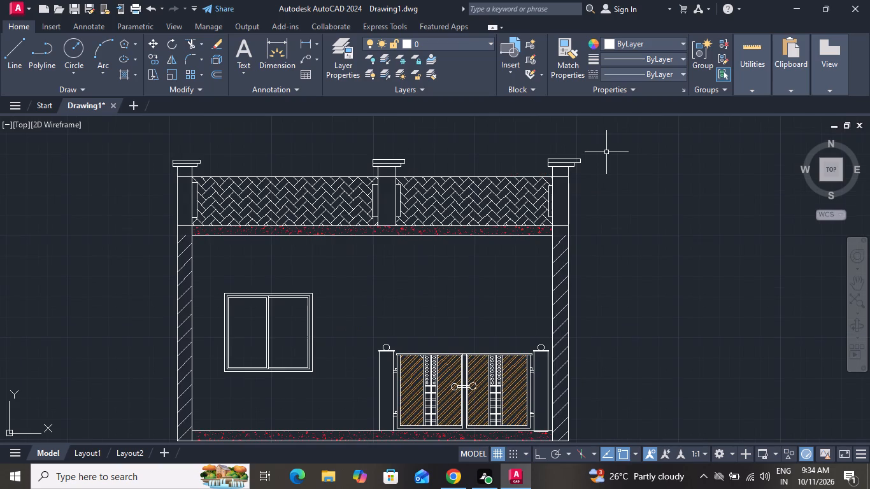
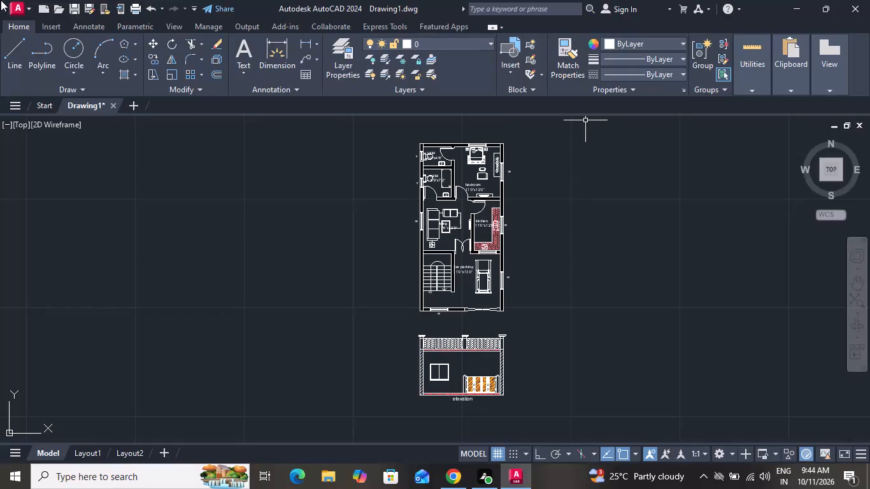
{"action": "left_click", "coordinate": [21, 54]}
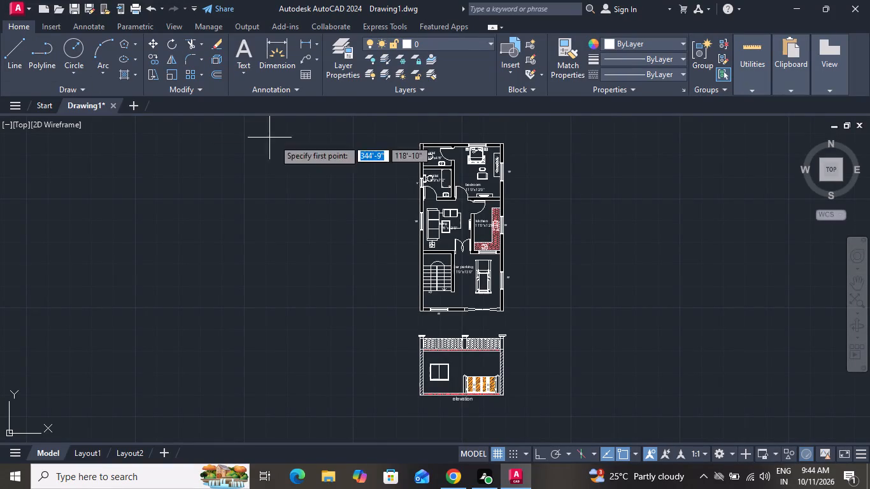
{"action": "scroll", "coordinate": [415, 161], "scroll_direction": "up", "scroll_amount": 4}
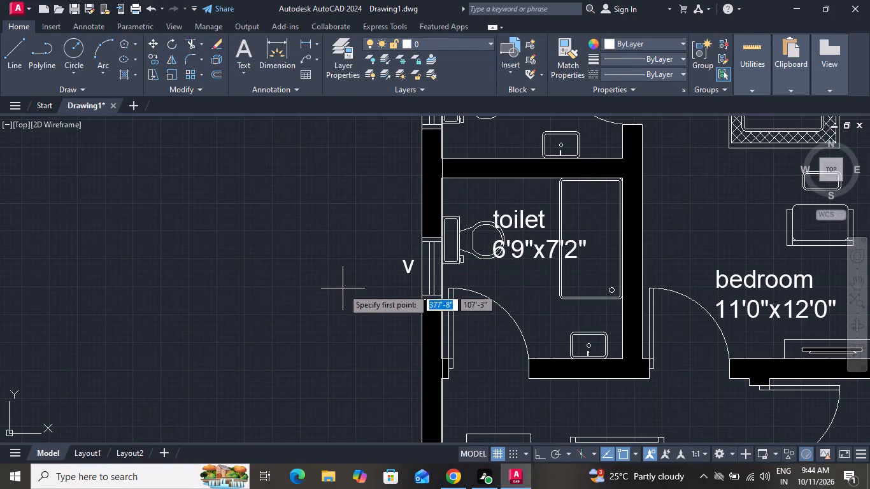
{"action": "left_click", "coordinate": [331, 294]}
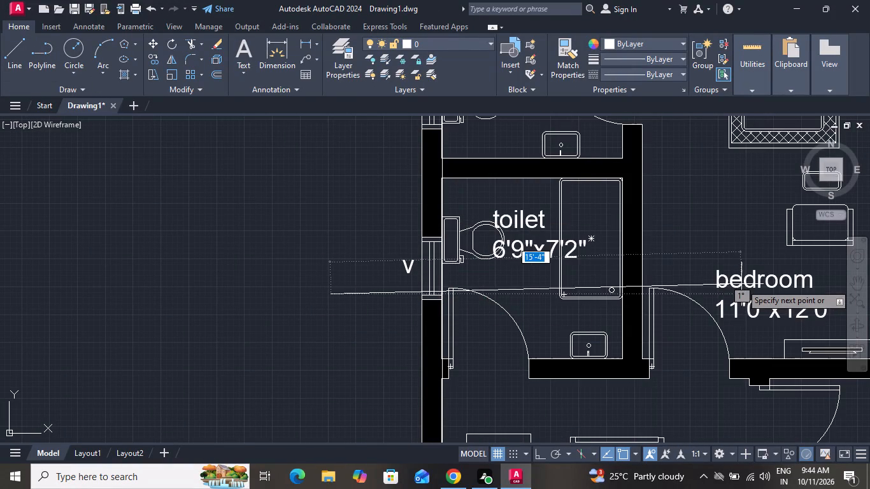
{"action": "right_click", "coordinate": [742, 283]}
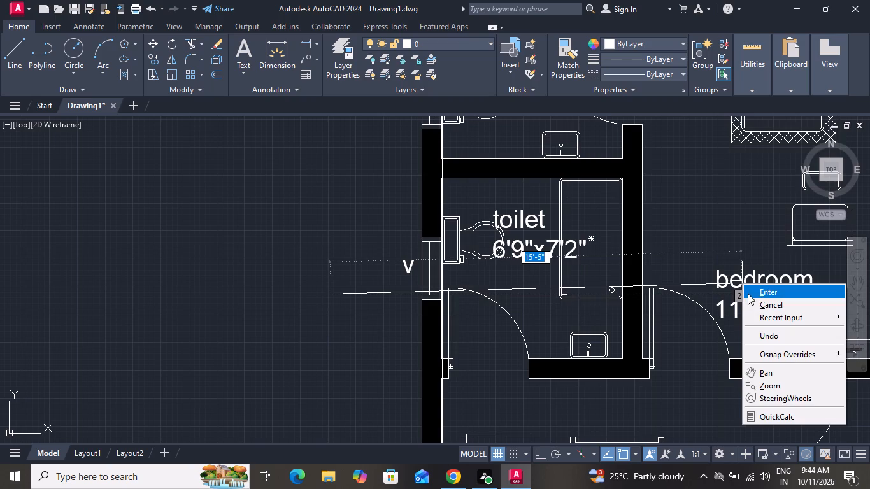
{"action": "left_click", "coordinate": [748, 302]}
Draw a horizontal section line through the lower toilet and bedroom past both outer walls, ending in a short upright beyond the bedroom wall.
{"action": "left_click", "coordinate": [3, 57]}
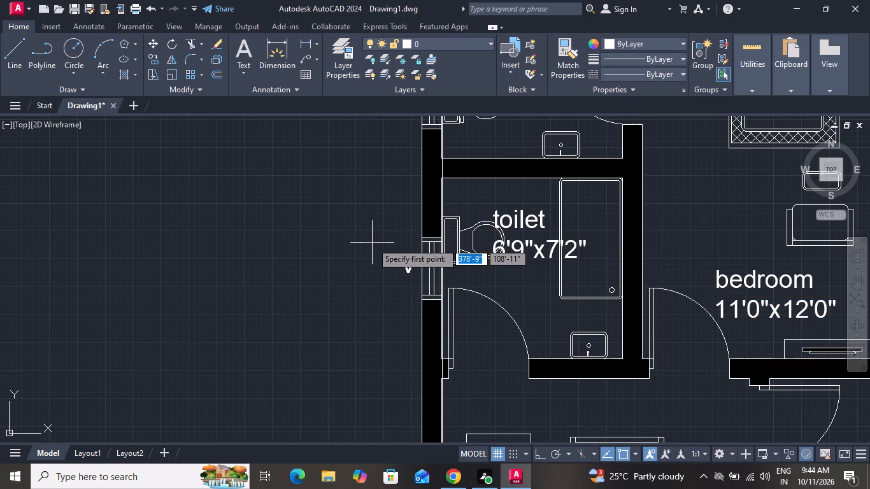
{"action": "left_click", "coordinate": [374, 339]}
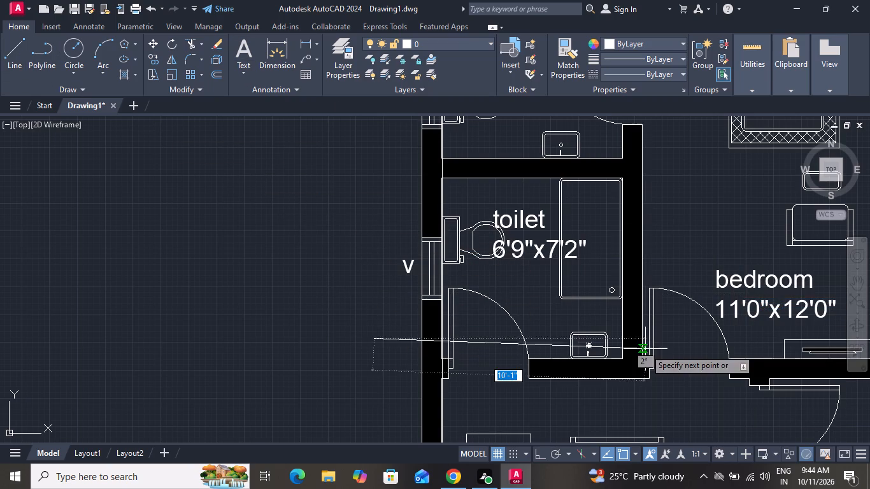
{"action": "left_click", "coordinate": [653, 334]}
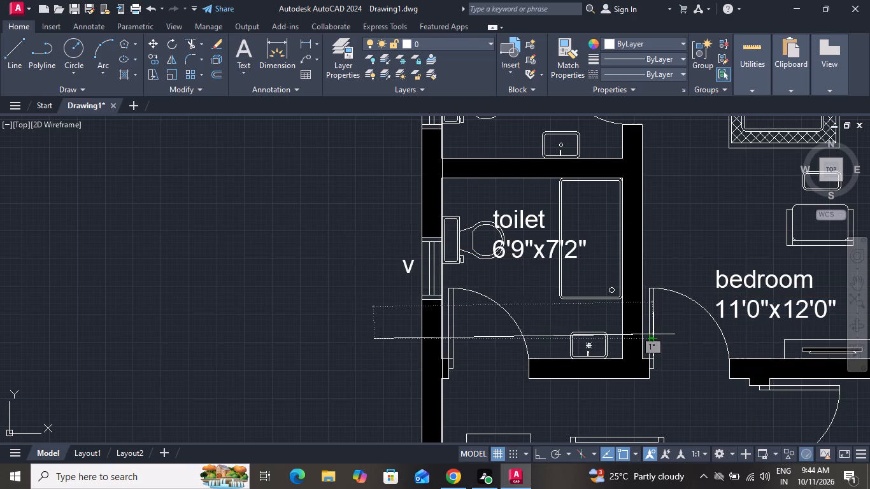
{"action": "scroll", "coordinate": [676, 320], "scroll_direction": "down", "scroll_amount": 3}
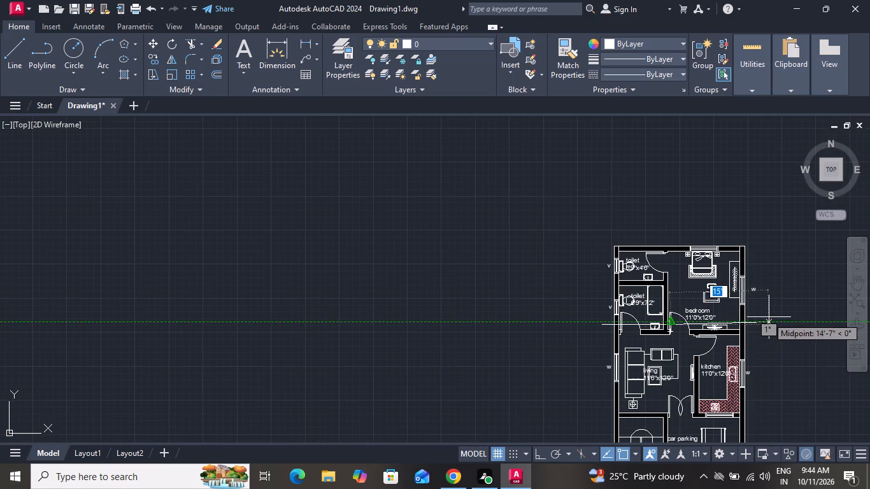
{"action": "scroll", "coordinate": [769, 317], "scroll_direction": "up", "scroll_amount": 1}
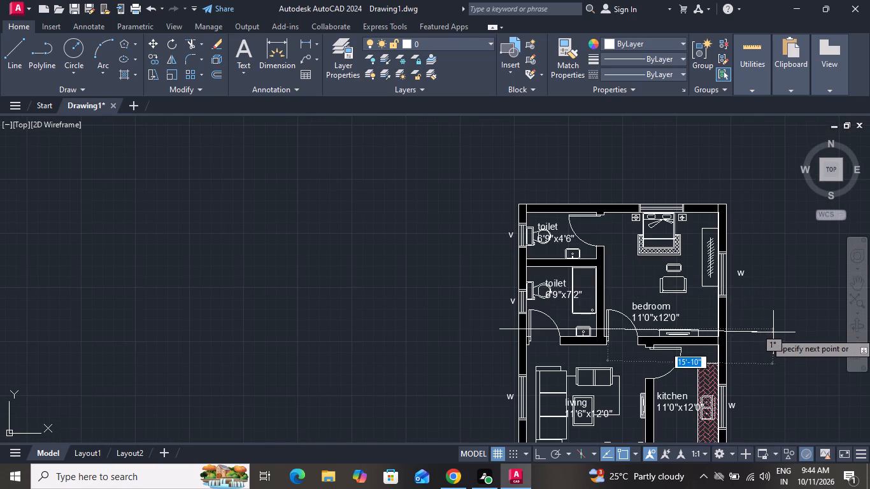
{"action": "left_click", "coordinate": [536, 449]}
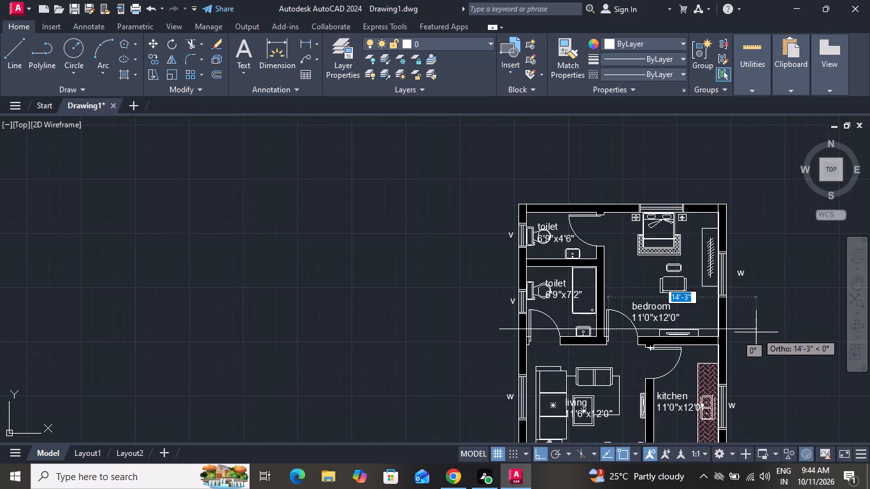
{"action": "left_click", "coordinate": [745, 332]}
{"action": "left_click", "coordinate": [745, 303]}
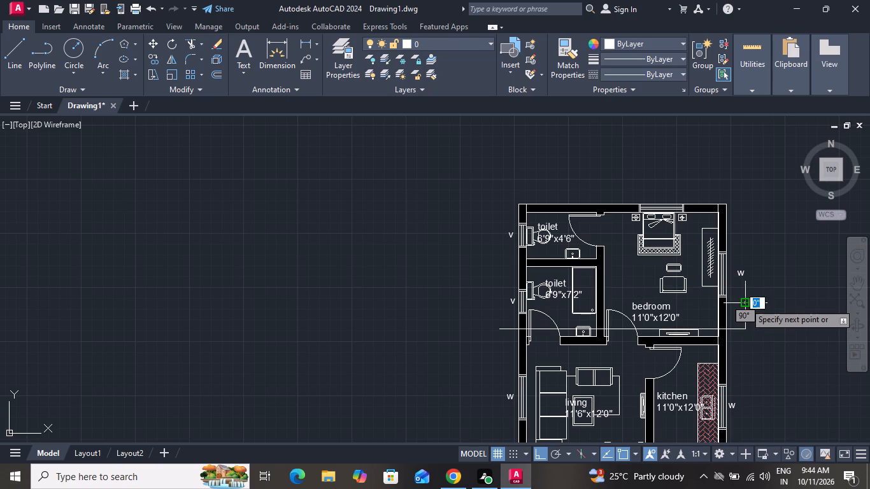
{"action": "right_click", "coordinate": [745, 303]}
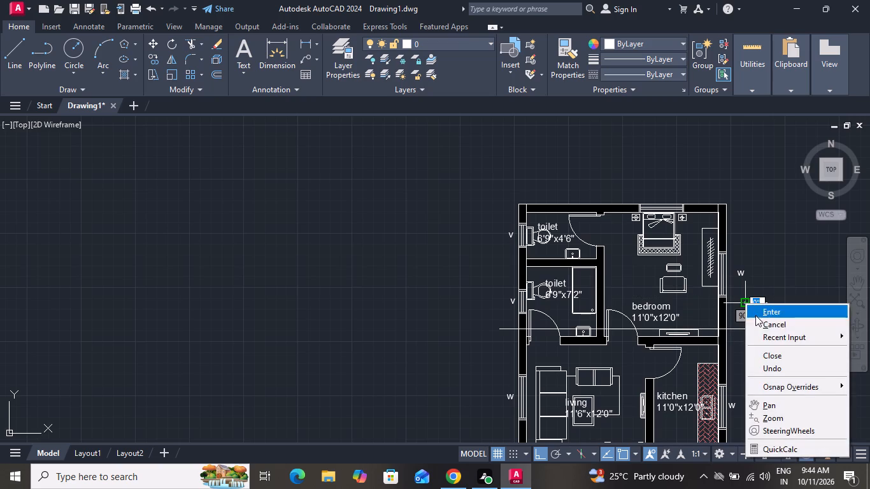
{"action": "left_click", "coordinate": [757, 324]}
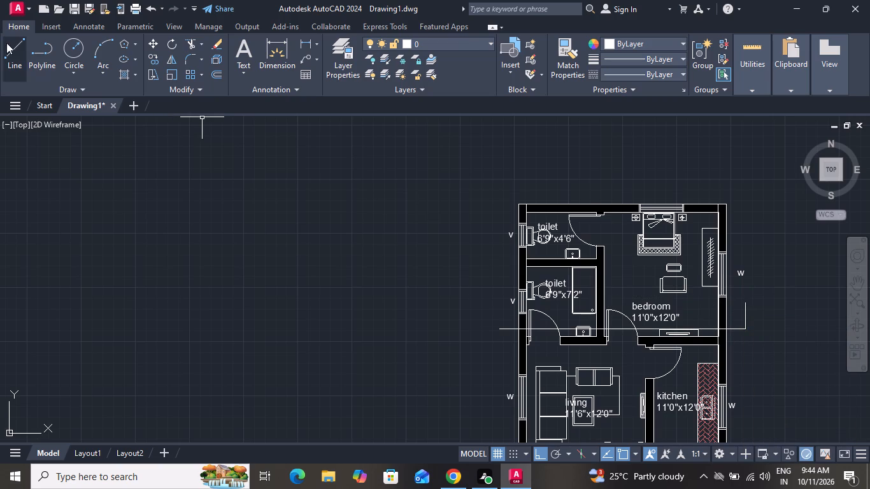
Draw an upright about 1'-10" high from the section line's free end outside the toilet wall.
{"action": "left_click", "coordinate": [9, 52]}
{"action": "scroll", "coordinate": [487, 318], "scroll_direction": "up", "scroll_amount": 2}
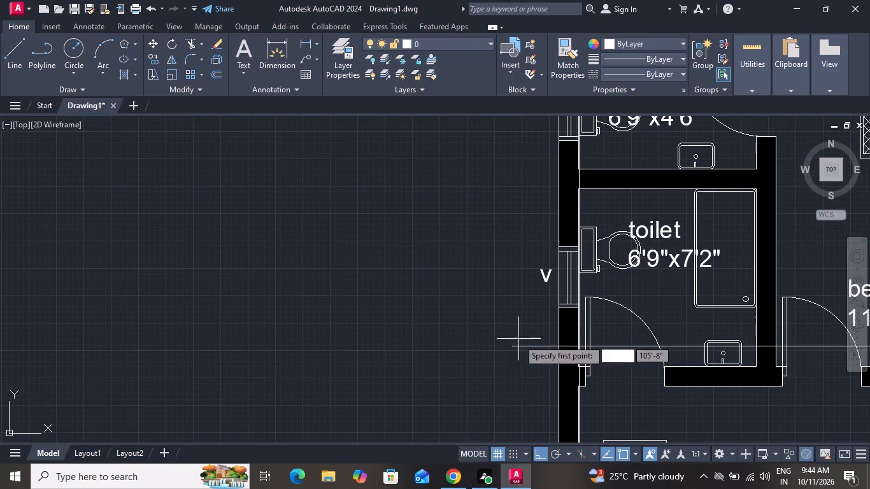
{"action": "left_click", "coordinate": [510, 349]}
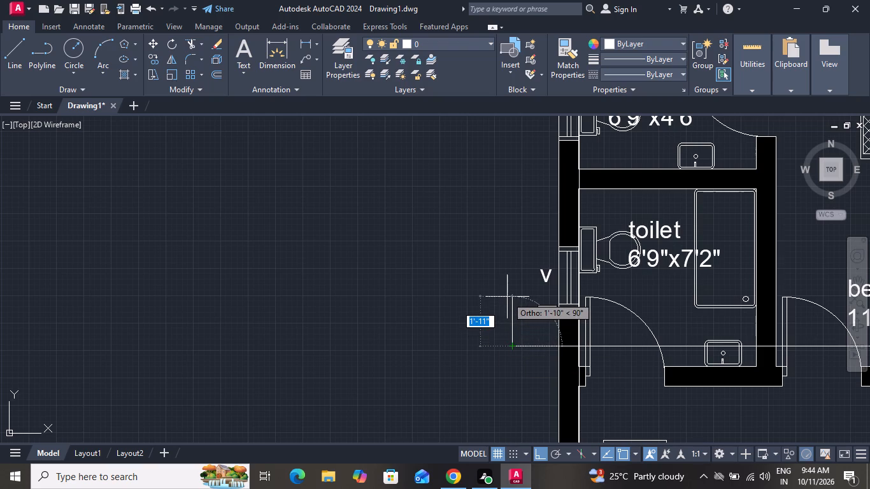
{"action": "left_click", "coordinate": [507, 297]}
Draw an upward arrowhead at the top of the toilet-side upright from two short diagonal lines about 4" long, with Ortho off.
{"action": "scroll", "coordinate": [504, 294], "scroll_direction": "up", "scroll_amount": 3}
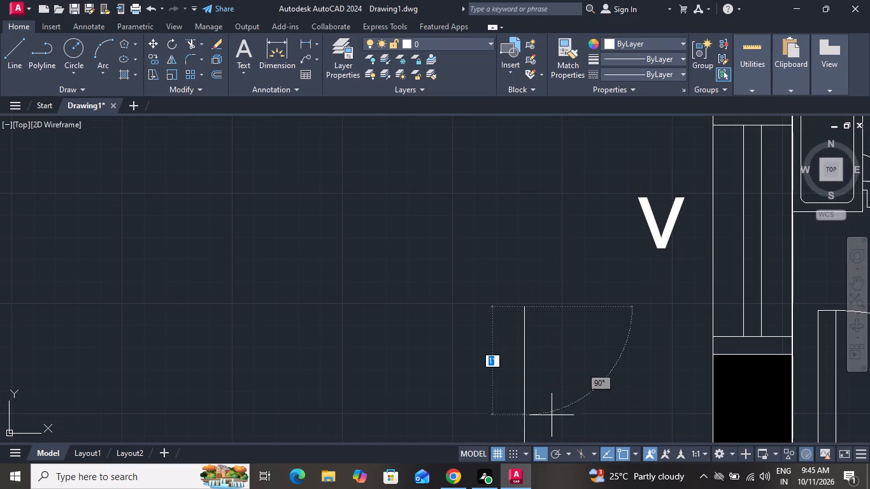
{"action": "left_click", "coordinate": [539, 450]}
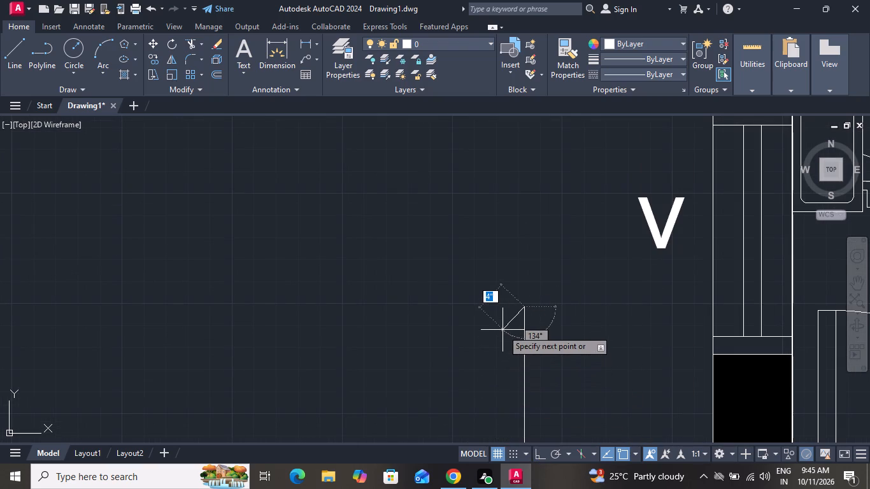
{"action": "left_click", "coordinate": [504, 329]}
{"action": "right_click", "coordinate": [504, 329]}
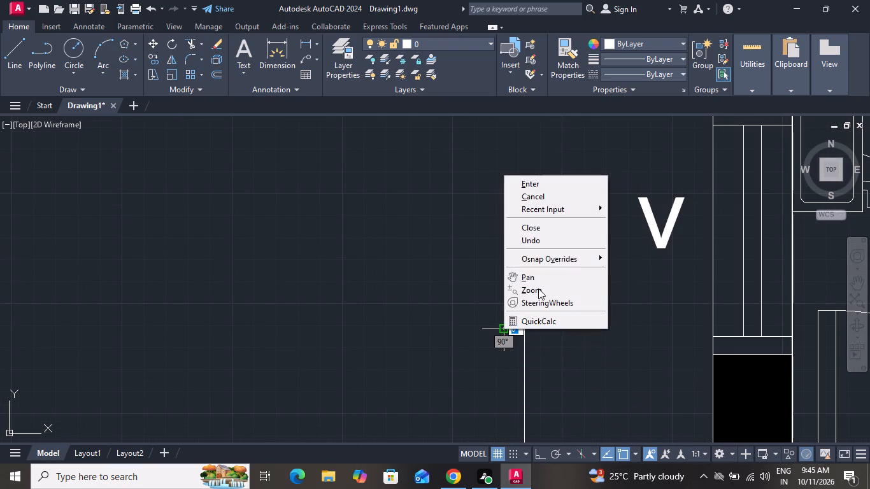
{"action": "left_click", "coordinate": [536, 200]}
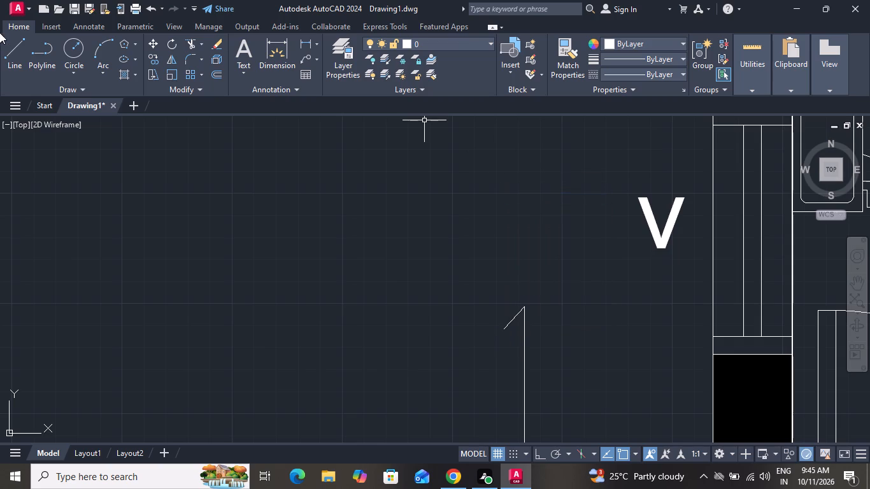
{"action": "left_click", "coordinate": [8, 47]}
{"action": "left_click", "coordinate": [527, 308]}
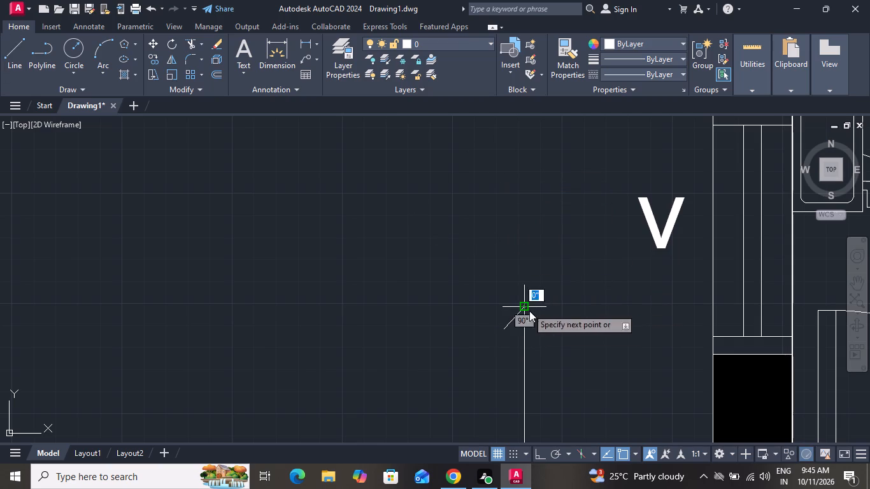
{"action": "left_click", "coordinate": [541, 329]}
{"action": "right_click", "coordinate": [541, 329]}
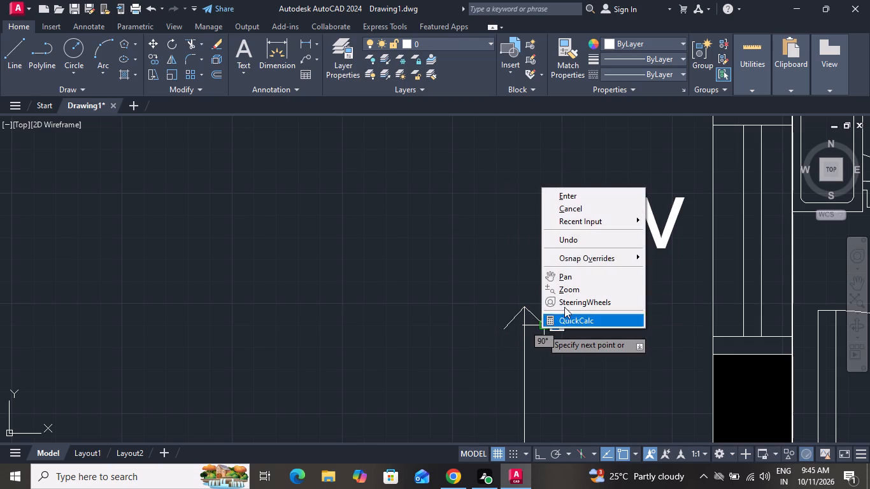
{"action": "left_click", "coordinate": [562, 210]}
Draw a matching upward arrowhead of two short diagonal lines, about 4" long, atop the section line's upright outside the bedroom wall.
{"action": "scroll", "coordinate": [499, 285], "scroll_direction": "down", "scroll_amount": 2}
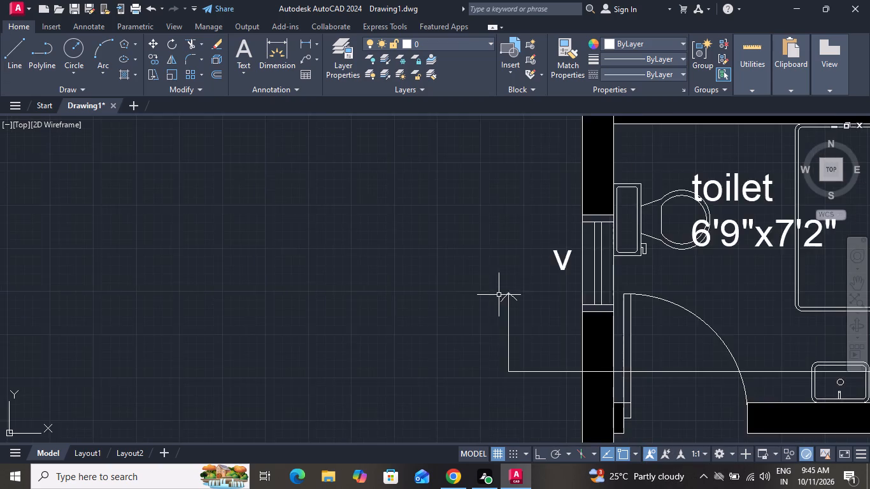
{"action": "scroll", "coordinate": [499, 299], "scroll_direction": "down", "scroll_amount": 3}
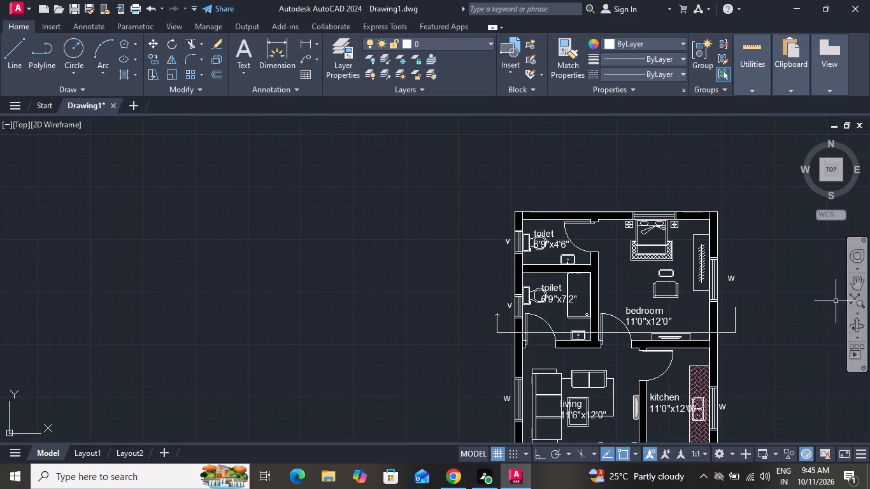
{"action": "left_click", "coordinate": [3, 58]}
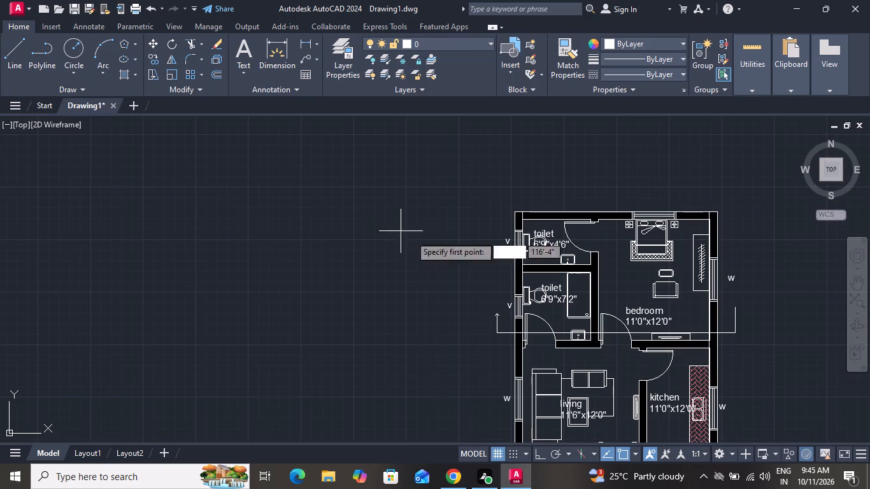
{"action": "scroll", "coordinate": [713, 310], "scroll_direction": "up", "scroll_amount": 4}
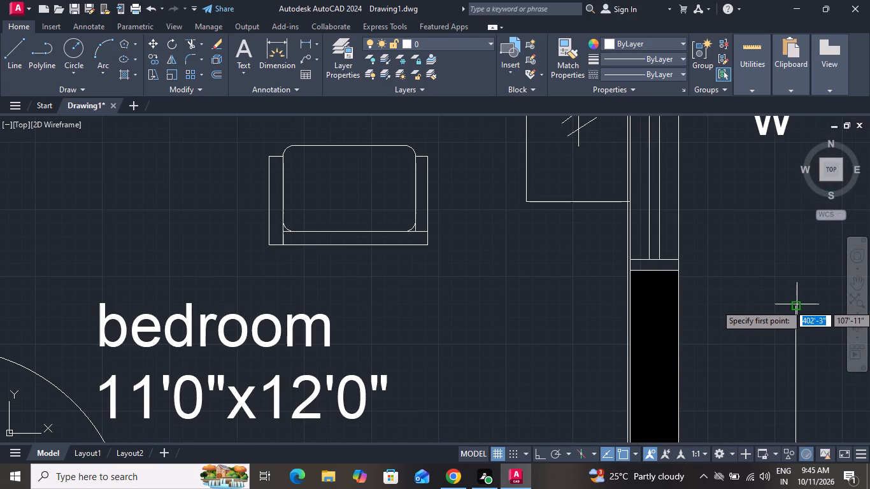
{"action": "left_click", "coordinate": [799, 306]}
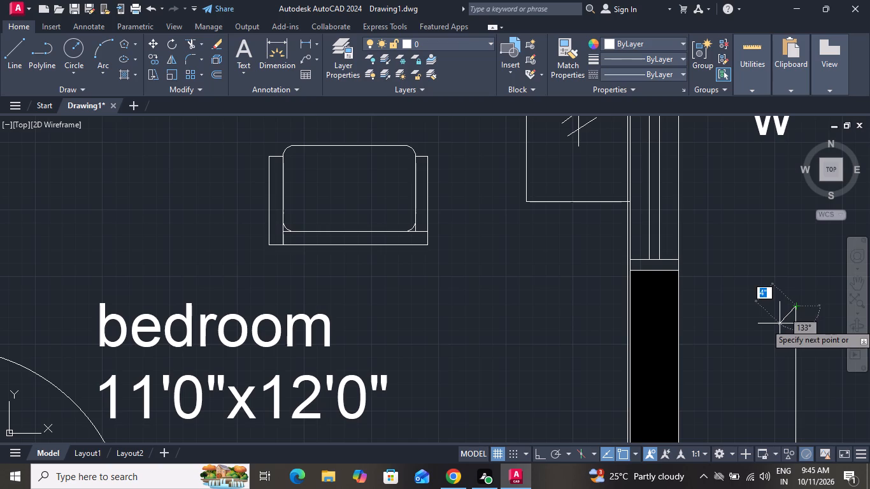
{"action": "left_click", "coordinate": [780, 323]}
{"action": "right_click", "coordinate": [783, 322]}
{"action": "left_click", "coordinate": [792, 339]}
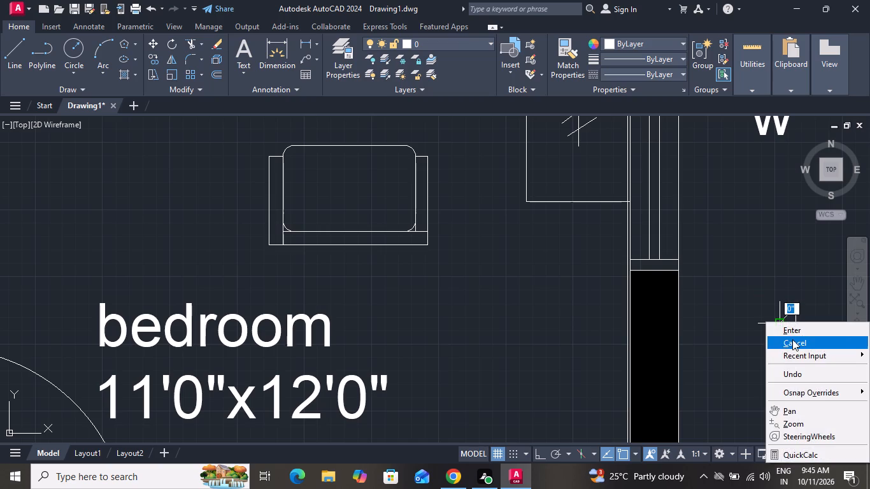
{"action": "left_click", "coordinate": [10, 59]}
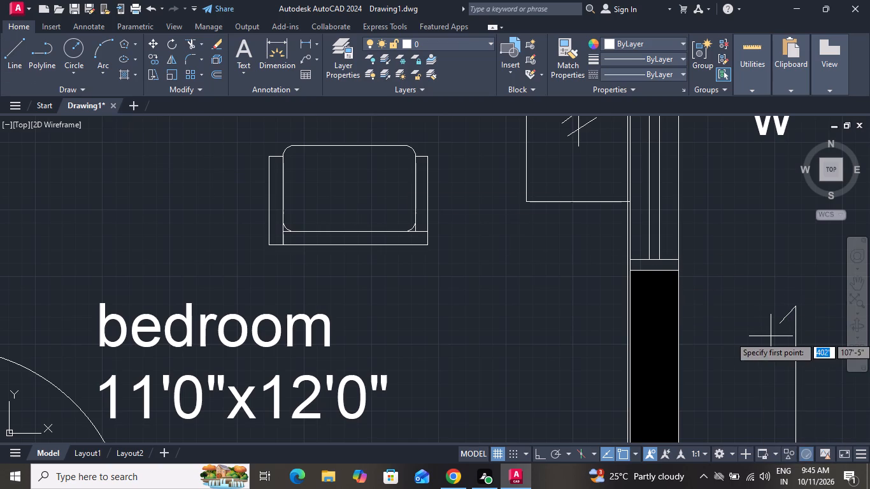
{"action": "left_click", "coordinate": [795, 308]}
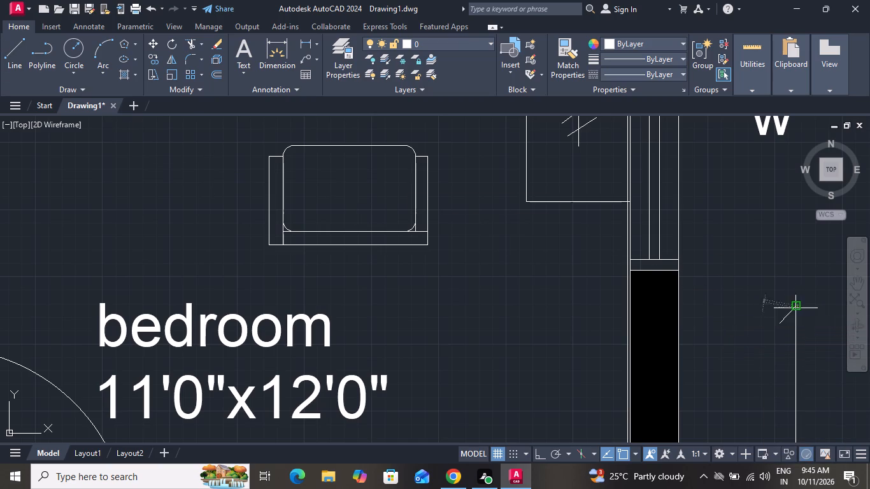
{"action": "left_click", "coordinate": [815, 324]}
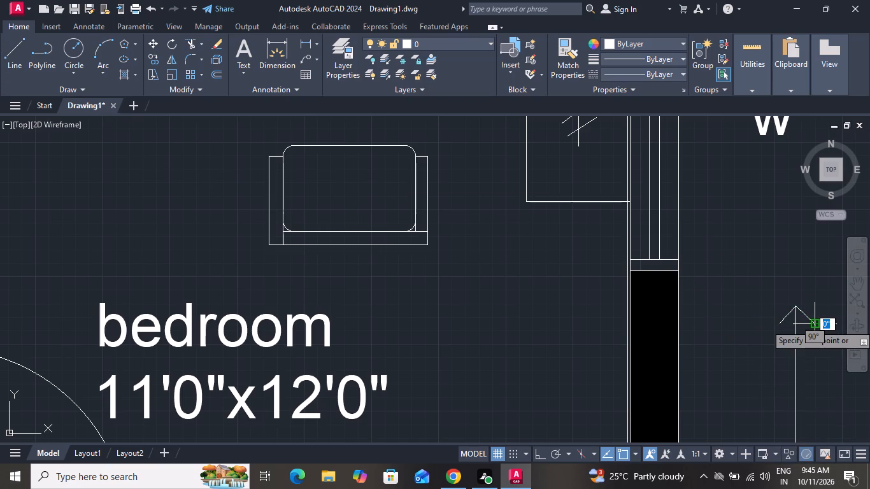
{"action": "right_click", "coordinate": [815, 324]}
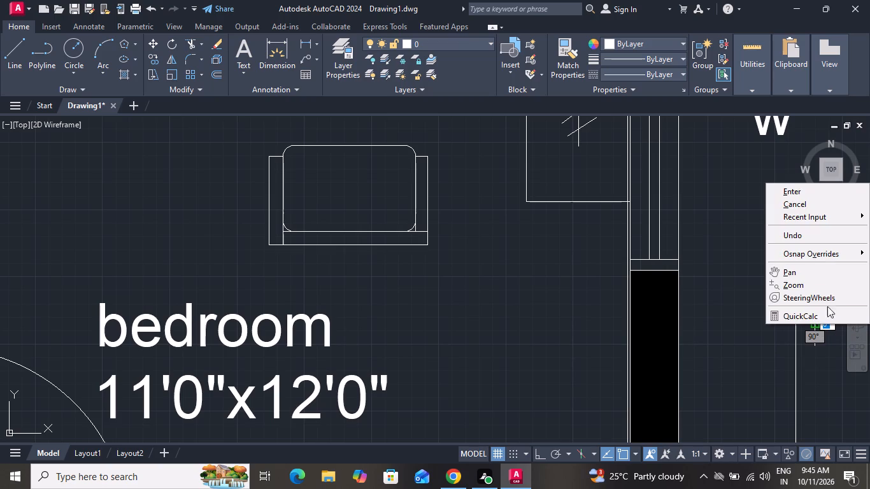
{"action": "left_click", "coordinate": [794, 209]}
Move the W label outside the bedroom's outer wall closer to its window, clear of the section arrow.
{"action": "scroll", "coordinate": [695, 276], "scroll_direction": "down", "scroll_amount": 1}
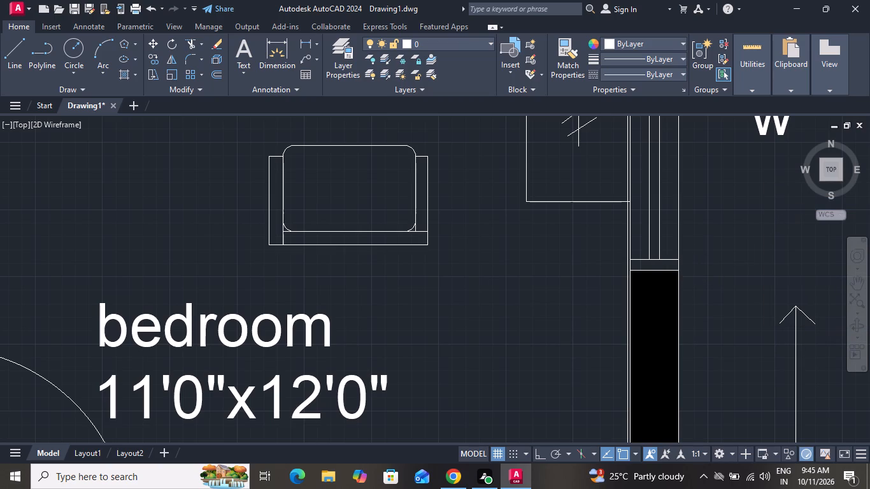
{"action": "left_click", "coordinate": [743, 181]}
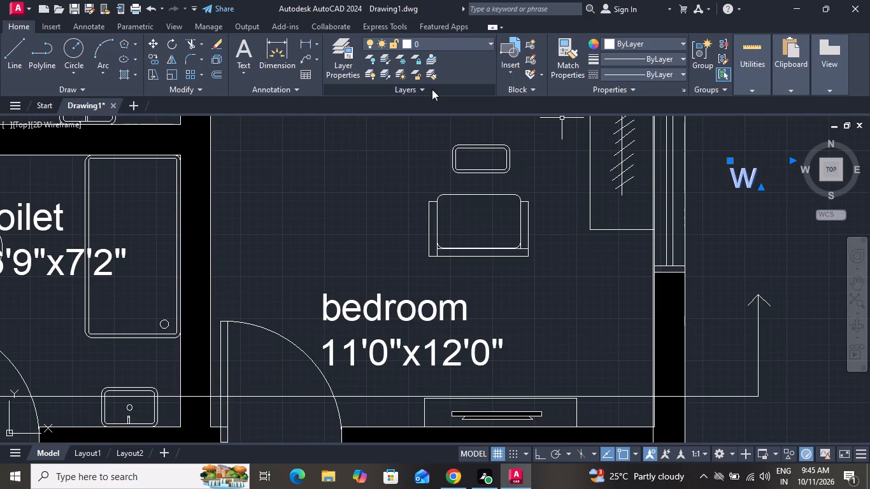
{"action": "left_click", "coordinate": [160, 43]}
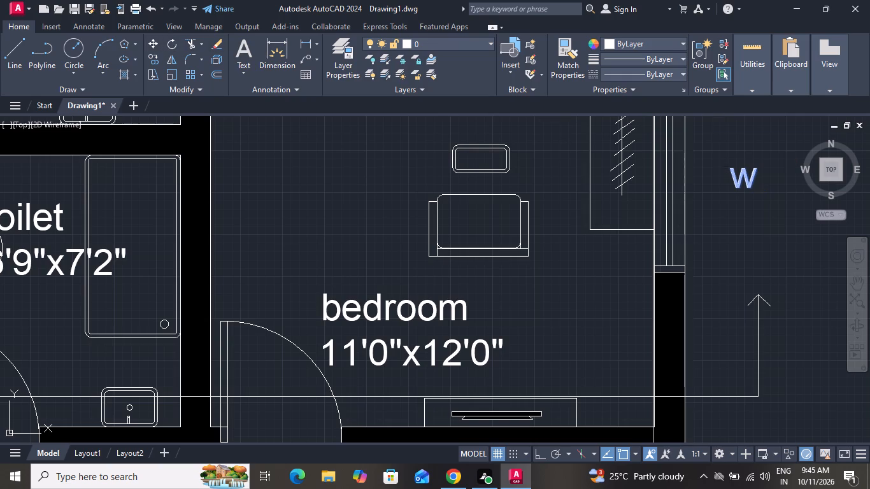
{"action": "left_click", "coordinate": [727, 169]}
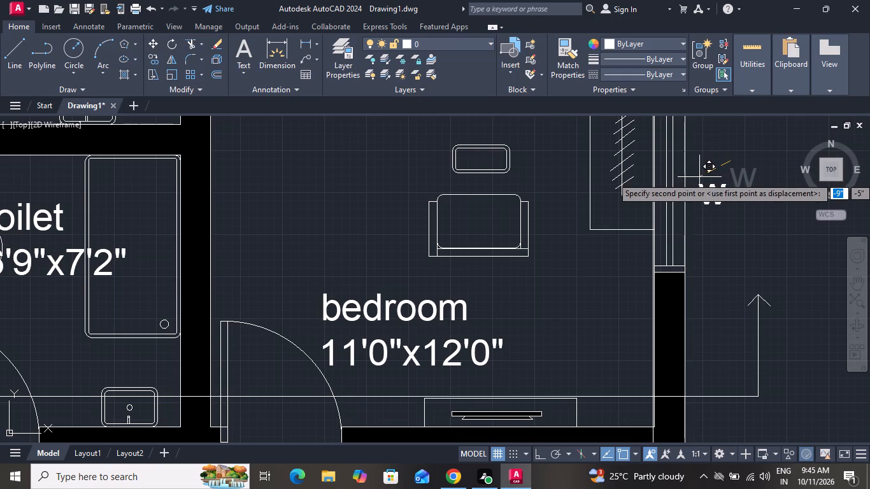
{"action": "left_click", "coordinate": [696, 177]}
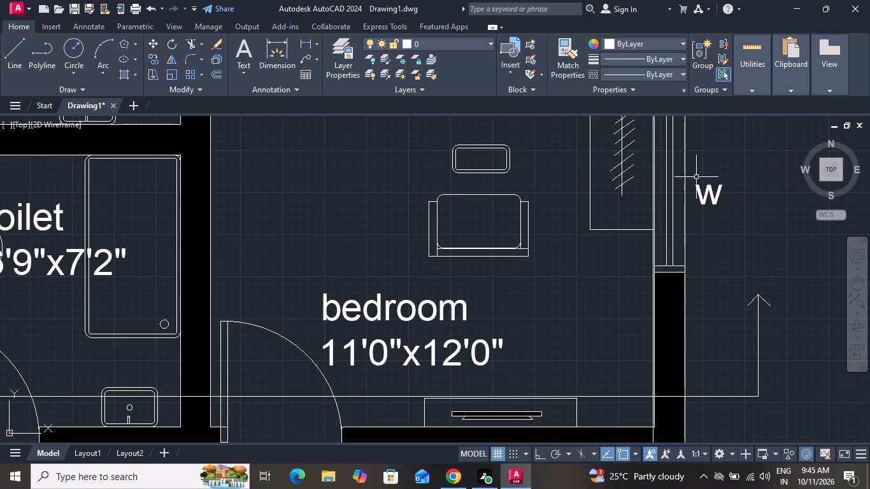
Copy the bedroom window's W label to just above both section arrowheads, first the bedroom-side one, then the toilet-side one.
{"action": "left_click", "coordinate": [706, 188]}
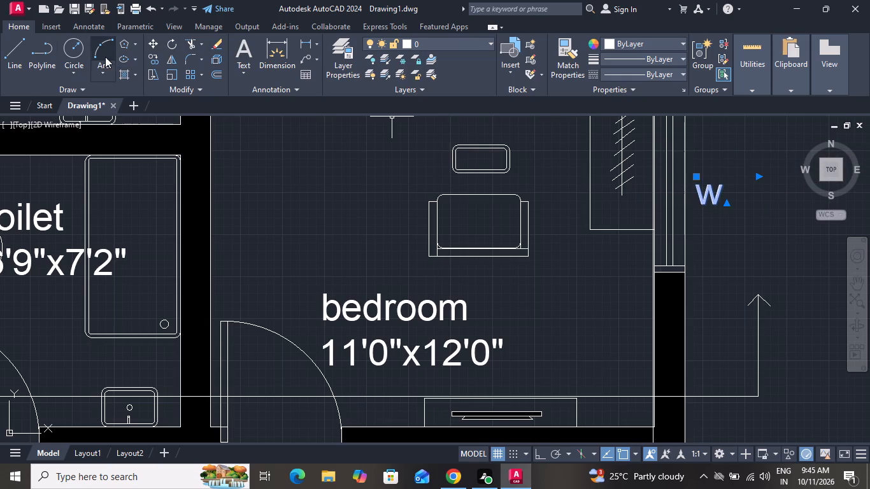
{"action": "left_click", "coordinate": [150, 55]}
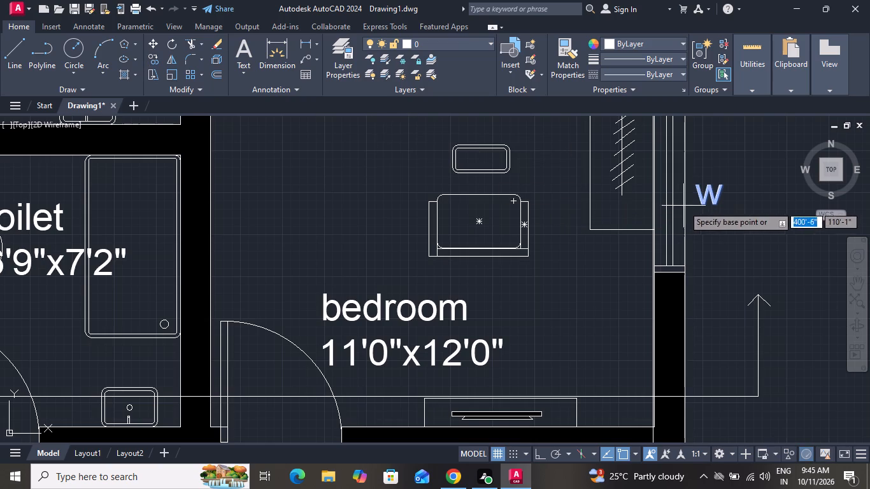
{"action": "left_click", "coordinate": [706, 194]}
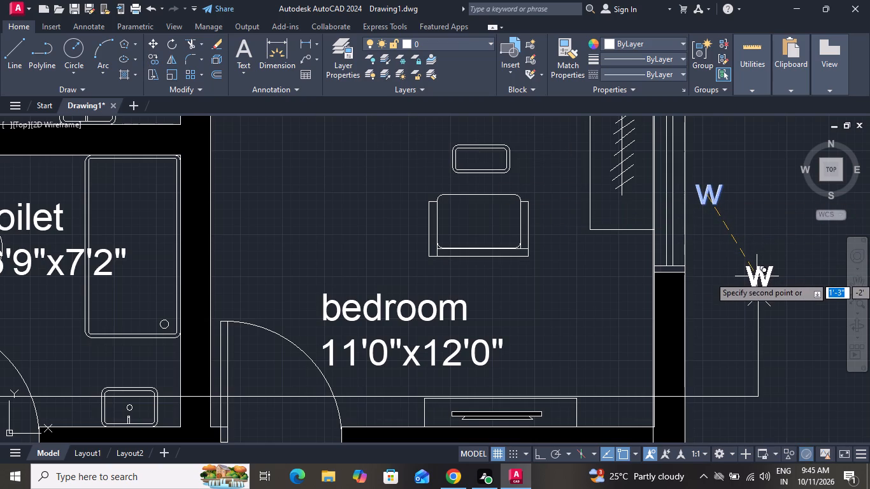
{"action": "left_click", "coordinate": [757, 276]}
{"action": "scroll", "coordinate": [666, 334], "scroll_direction": "down", "scroll_amount": 2}
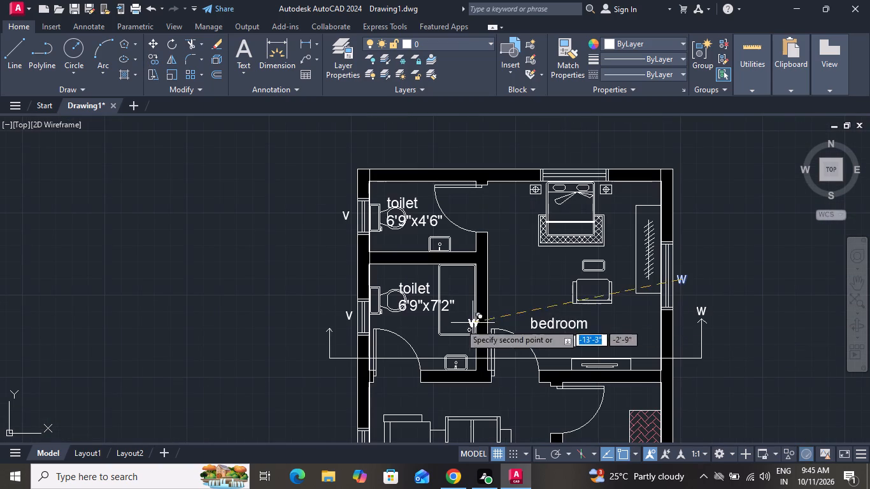
{"action": "scroll", "coordinate": [269, 332], "scroll_direction": "up", "scroll_amount": 1}
{"action": "scroll", "coordinate": [360, 304], "scroll_direction": "up", "scroll_amount": 3}
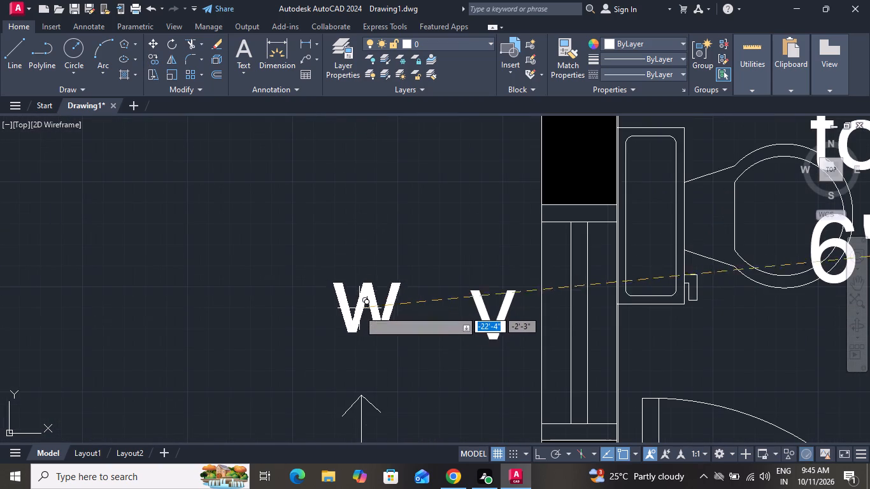
{"action": "left_click", "coordinate": [349, 353]}
{"action": "right_click", "coordinate": [349, 353]}
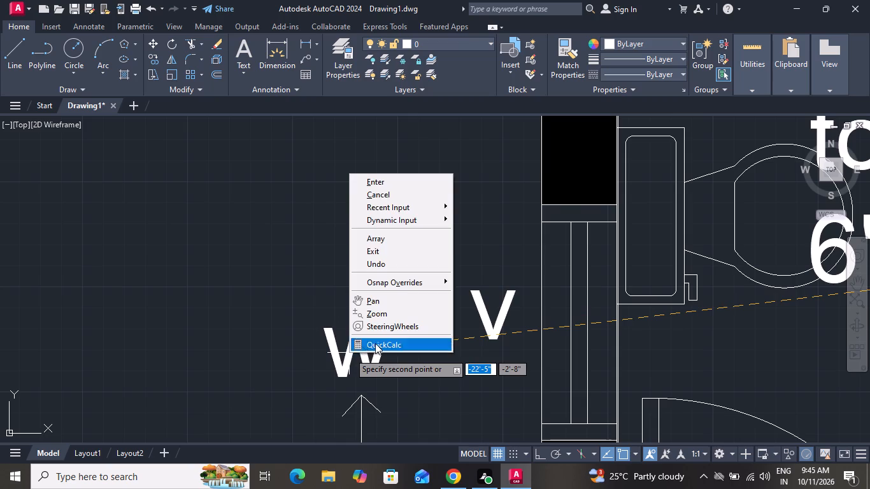
{"action": "left_click", "coordinate": [412, 194]}
Move the V label of the lower toilet (6'9"x7'2") closer to its window, away from the section arrow.
{"action": "scroll", "coordinate": [434, 257], "scroll_direction": "down", "scroll_amount": 1}
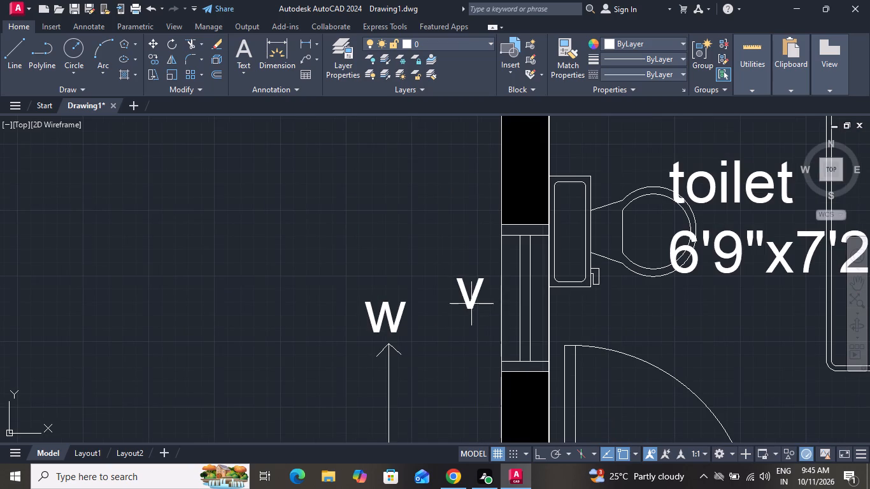
{"action": "left_click", "coordinate": [471, 302]}
{"action": "left_click", "coordinate": [153, 45]}
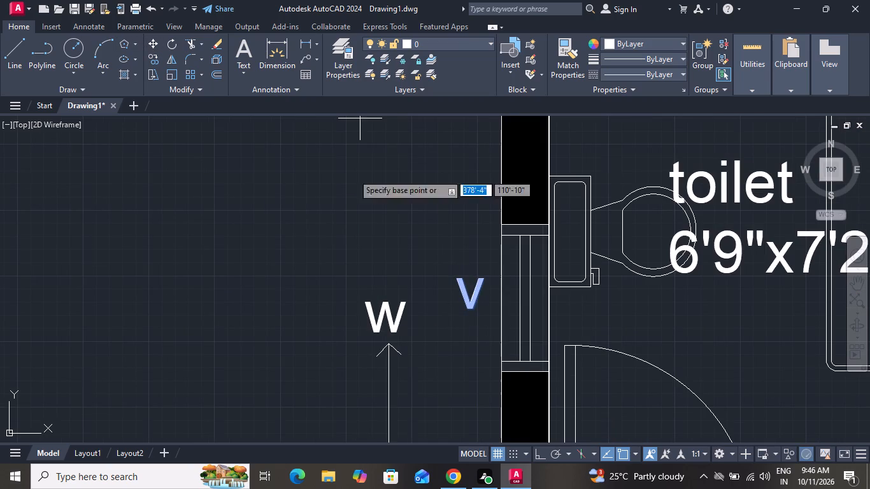
{"action": "left_click", "coordinate": [475, 298]}
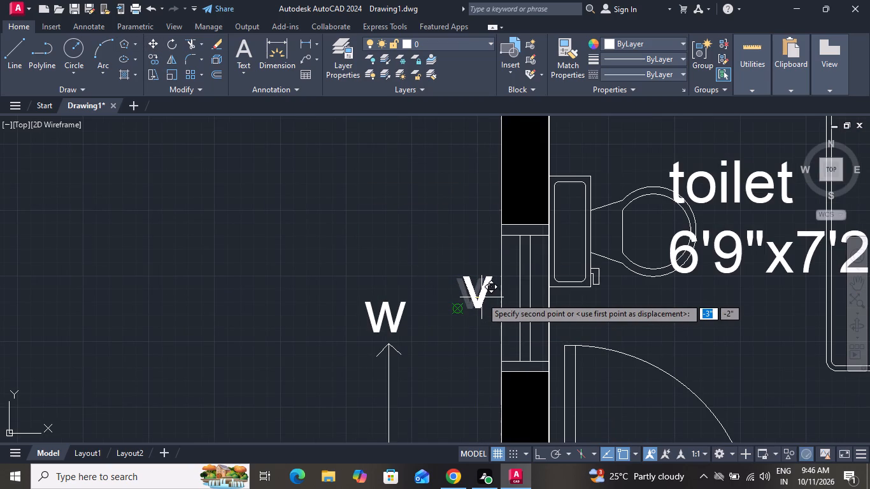
{"action": "left_click", "coordinate": [485, 297]}
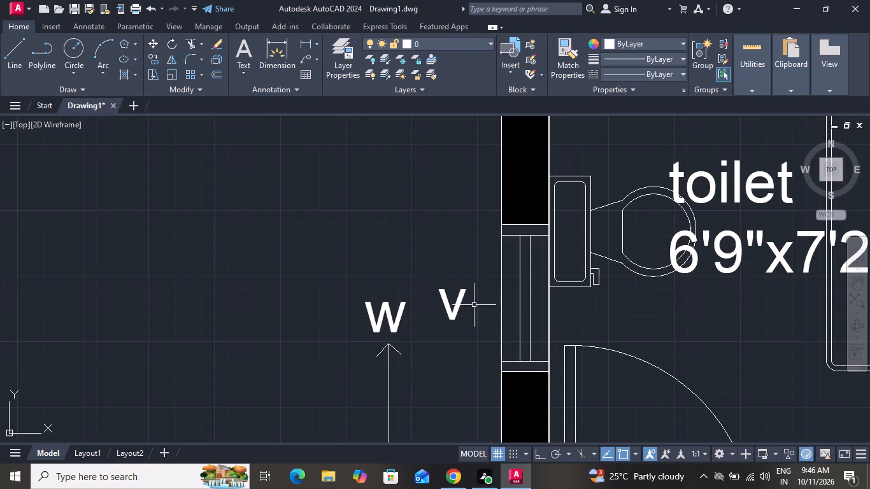
{"action": "left_click", "coordinate": [461, 305]}
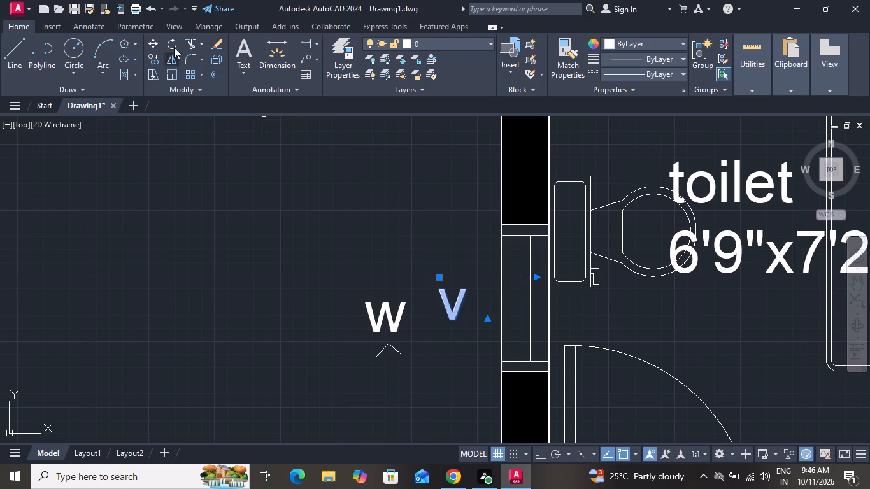
{"action": "left_click", "coordinate": [146, 41]}
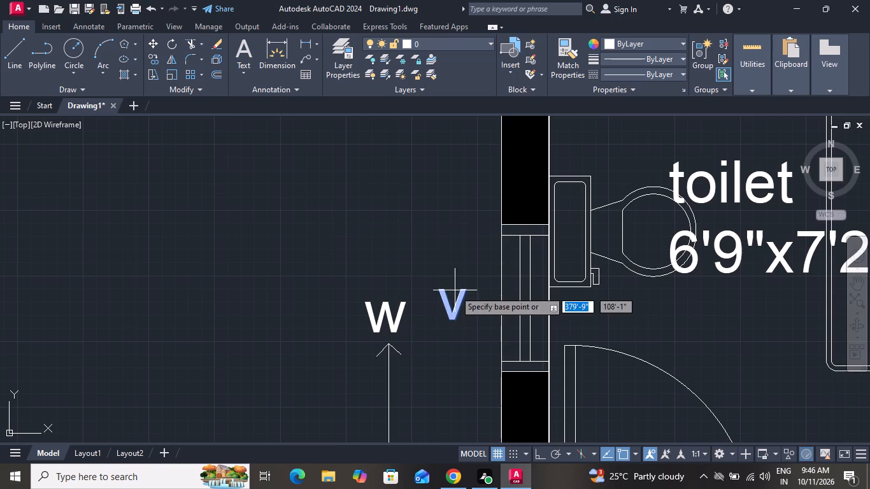
{"action": "left_click", "coordinate": [452, 320]}
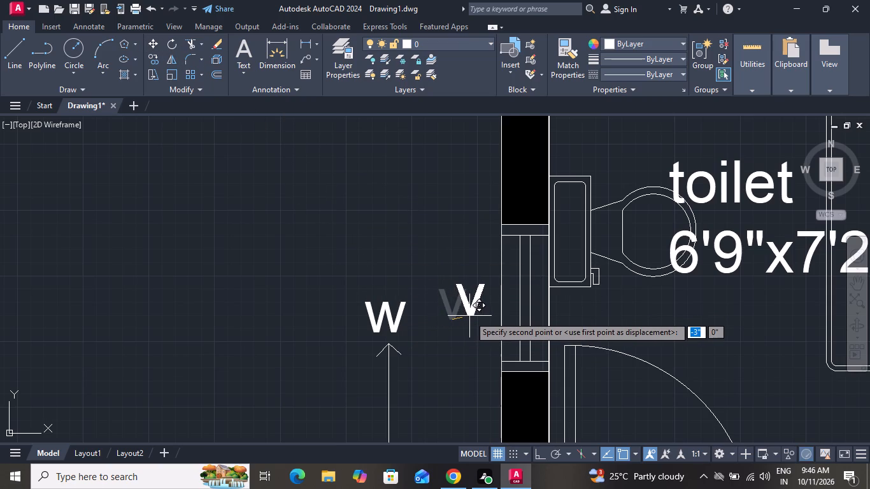
{"action": "left_click", "coordinate": [477, 316]}
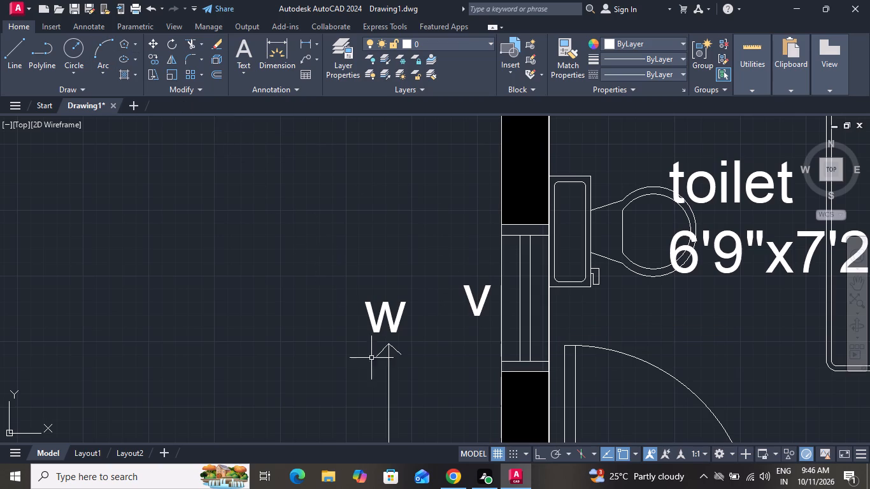
Move the V label of the upper toilet (6'9"x4'6") about 4" horizontally toward its window.
{"action": "scroll", "coordinate": [372, 360], "scroll_direction": "down", "scroll_amount": 2}
{"action": "scroll", "coordinate": [401, 143], "scroll_direction": "up", "scroll_amount": 2}
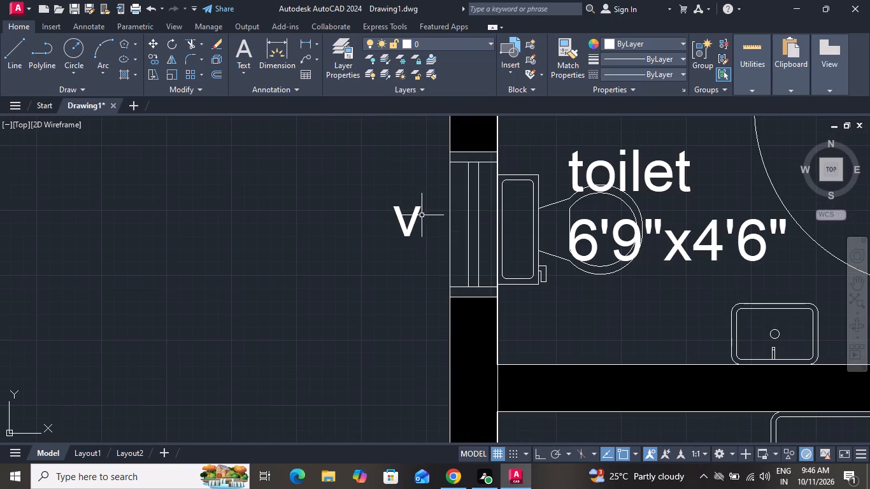
{"action": "left_click", "coordinate": [411, 223]}
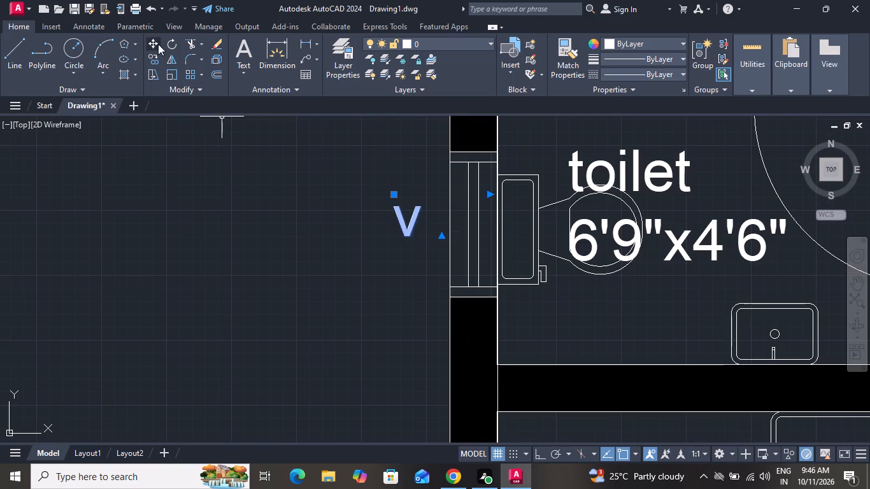
{"action": "left_click", "coordinate": [156, 43]}
{"action": "left_click", "coordinate": [420, 213]}
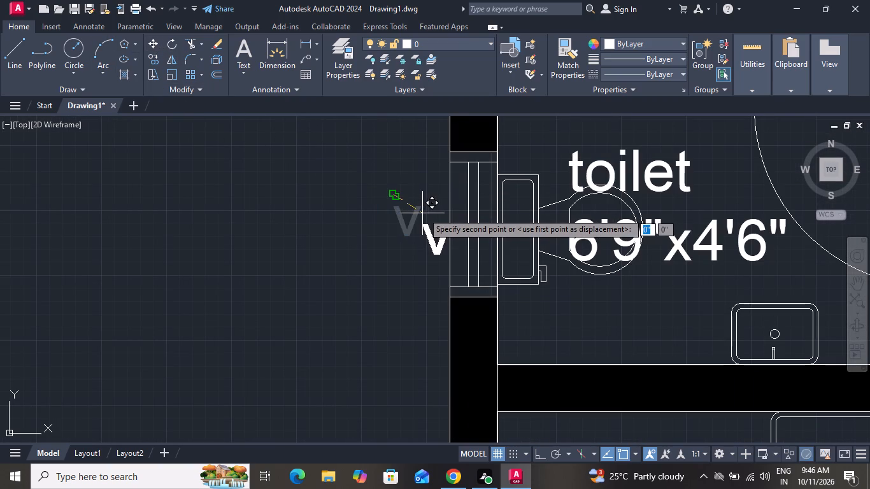
{"action": "left_click", "coordinate": [417, 196]}
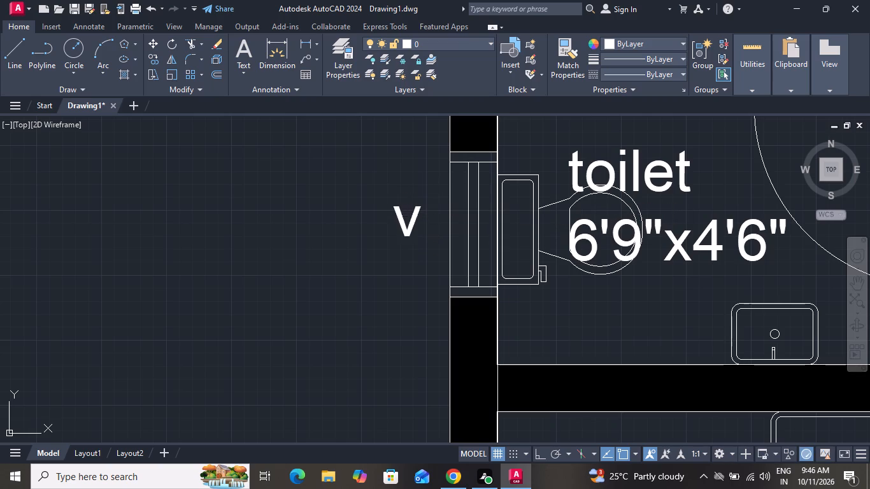
{"action": "left_click", "coordinate": [412, 216]}
{"action": "left_click", "coordinate": [148, 45]}
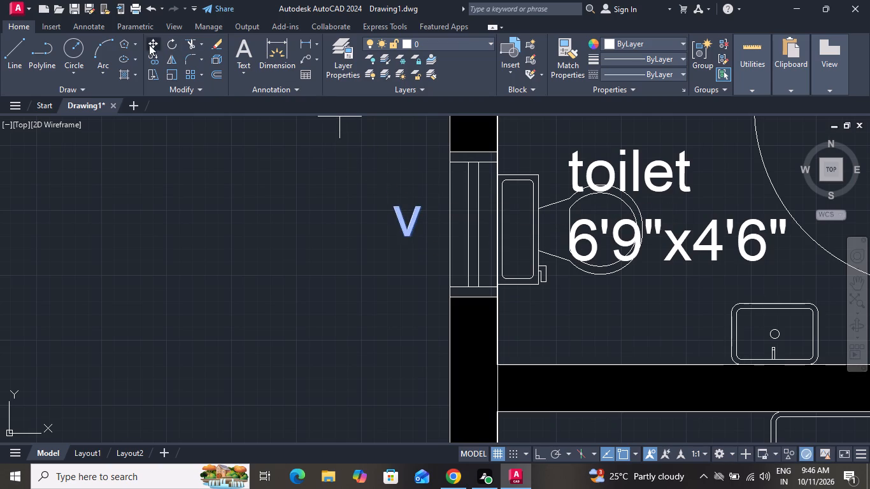
{"action": "scroll", "coordinate": [391, 219], "scroll_direction": "up", "scroll_amount": 1}
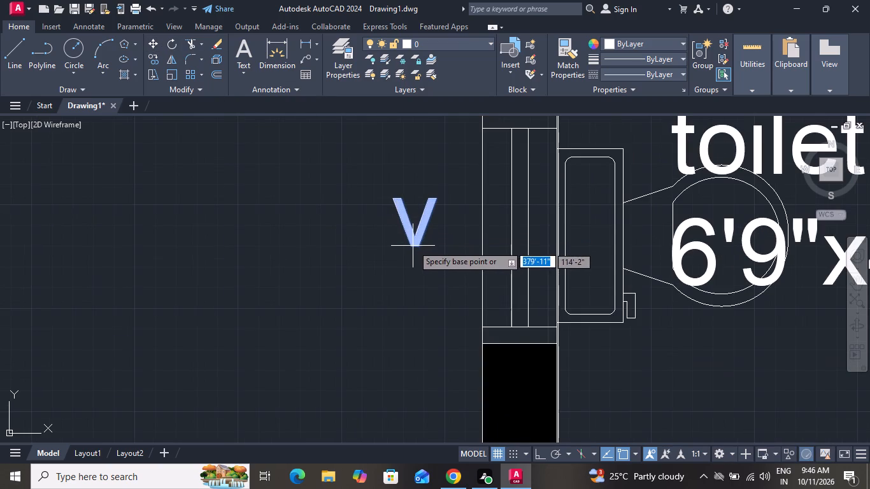
{"action": "left_click", "coordinate": [413, 245]}
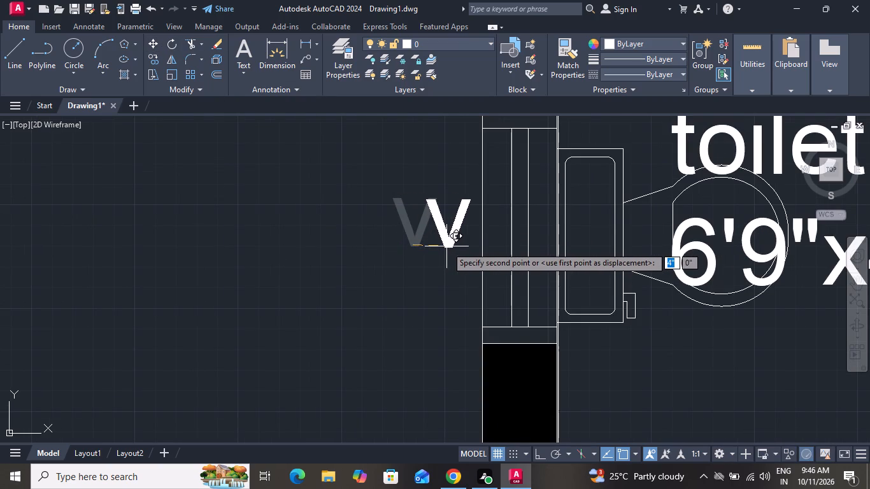
{"action": "left_click", "coordinate": [446, 246]}
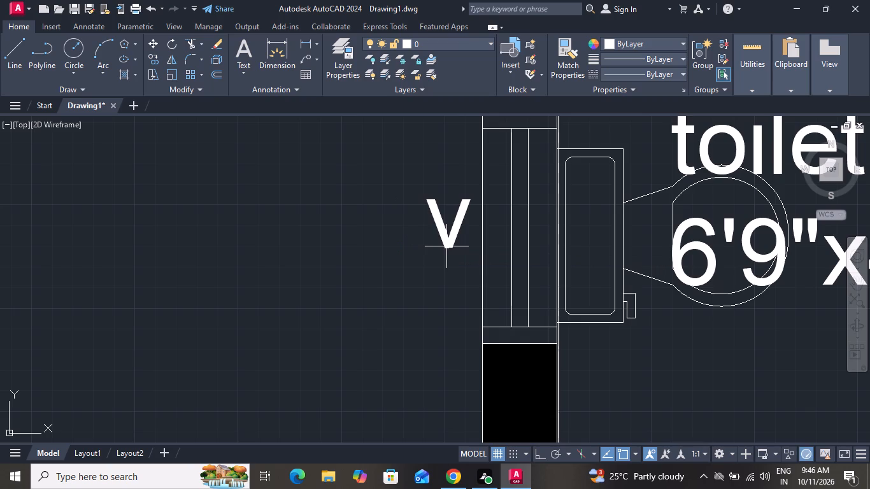
Change the copied W label above the bedroom-side section arrow to A.
{"action": "scroll", "coordinate": [447, 246], "scroll_direction": "down", "scroll_amount": 4}
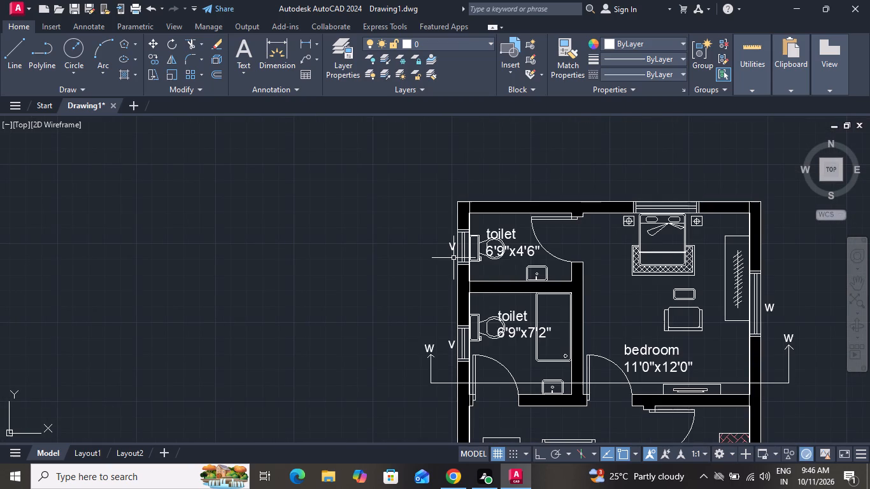
{"action": "scroll", "coordinate": [453, 258], "scroll_direction": "down", "scroll_amount": 1}
{"action": "scroll", "coordinate": [657, 290], "scroll_direction": "up", "scroll_amount": 2}
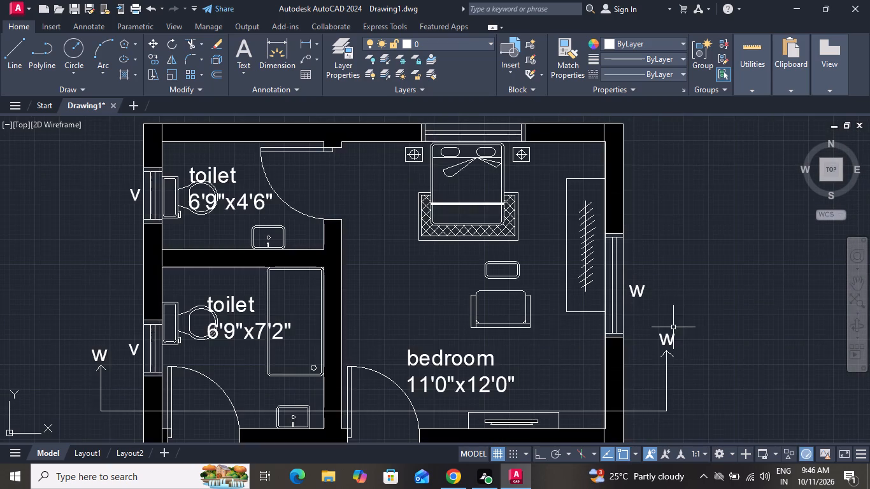
{"action": "scroll", "coordinate": [673, 327], "scroll_direction": "up", "scroll_amount": 1}
{"action": "double_click", "coordinate": [670, 343]}
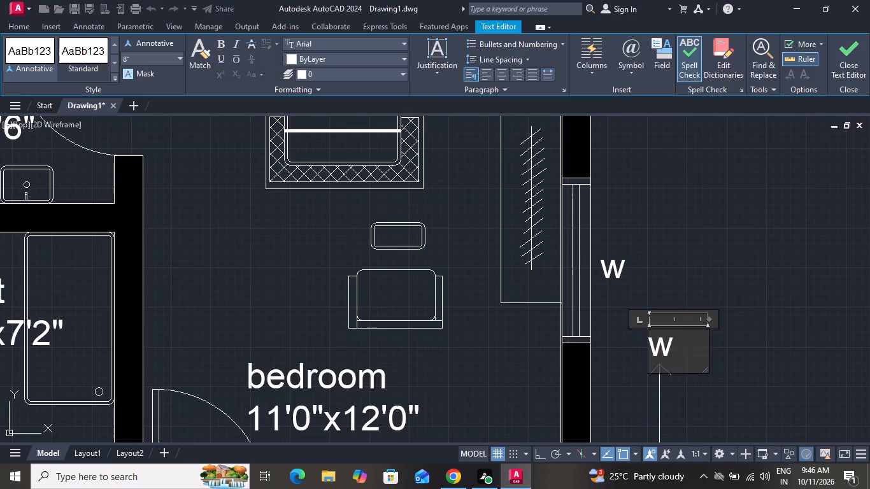
{"action": "key", "text": "BackSpace"}
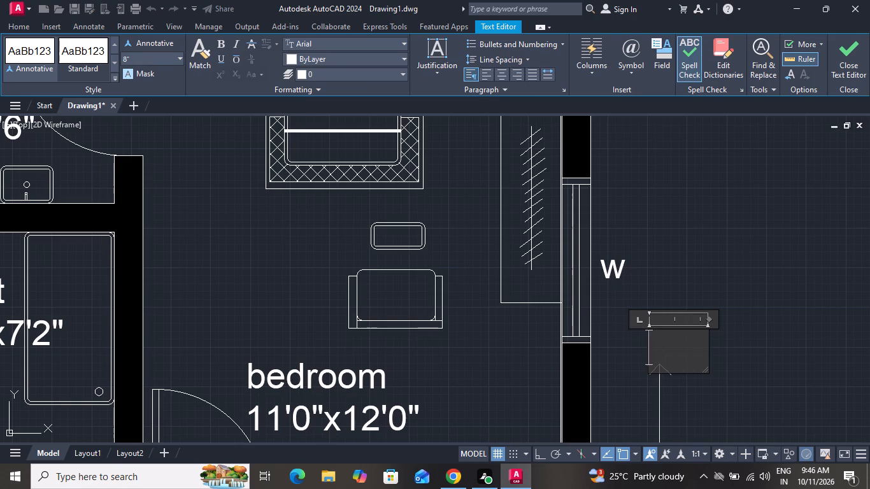
{"action": "key", "text": "a"}
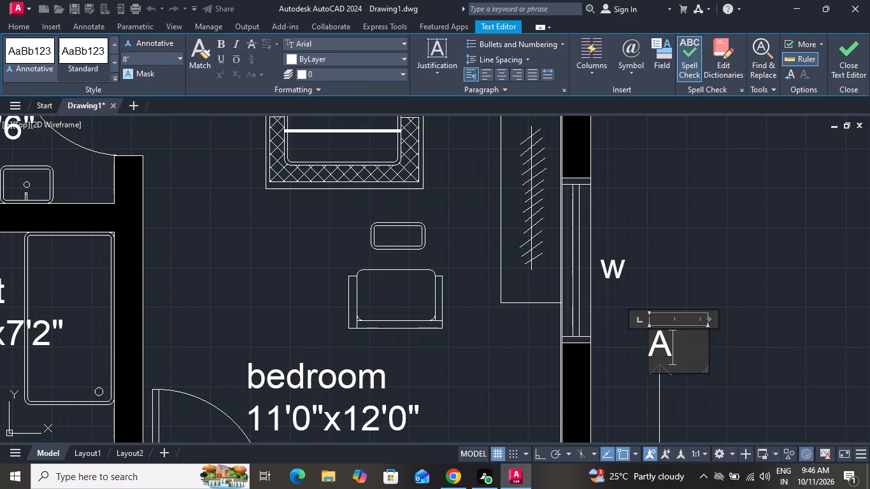
{"action": "left_click", "coordinate": [629, 364]}
Change the copied W label above the toilet-side section arrow to A.
{"action": "scroll", "coordinate": [629, 364], "scroll_direction": "down", "scroll_amount": 2}
{"action": "scroll", "coordinate": [250, 378], "scroll_direction": "up", "scroll_amount": 1}
{"action": "scroll", "coordinate": [319, 367], "scroll_direction": "up", "scroll_amount": 3}
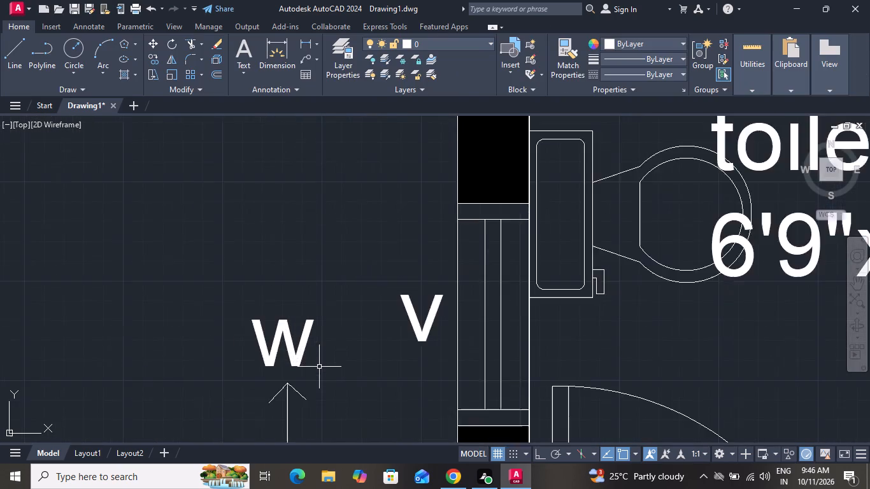
{"action": "scroll", "coordinate": [319, 367], "scroll_direction": "up", "scroll_amount": 1}
{"action": "double_click", "coordinate": [296, 334]}
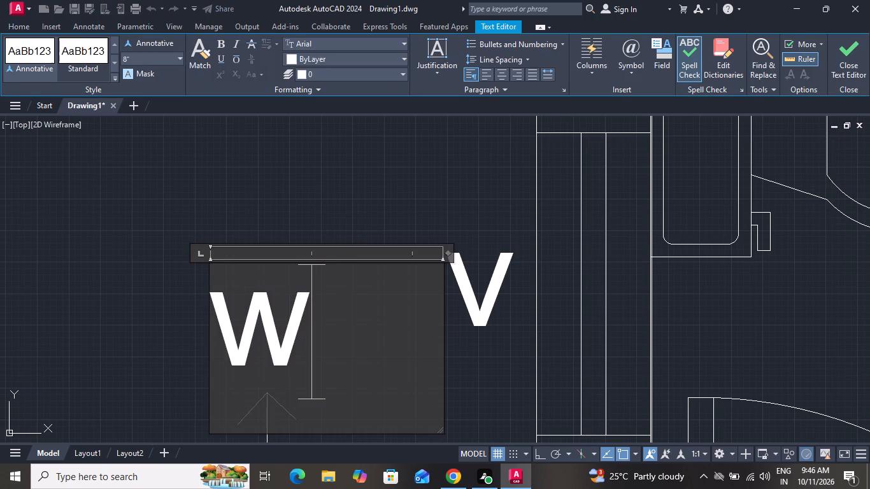
{"action": "key", "text": "BackSpace"}
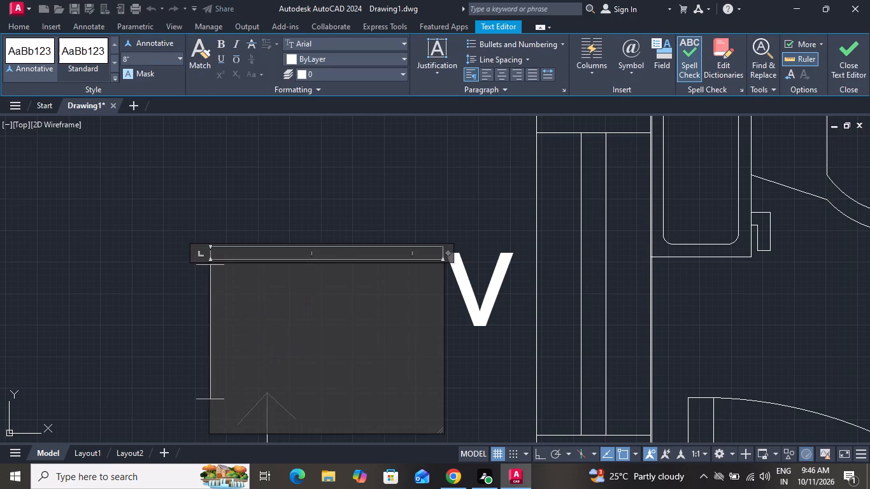
{"action": "key", "text": "a"}
{"action": "scroll", "coordinate": [329, 360], "scroll_direction": "down", "scroll_amount": 2}
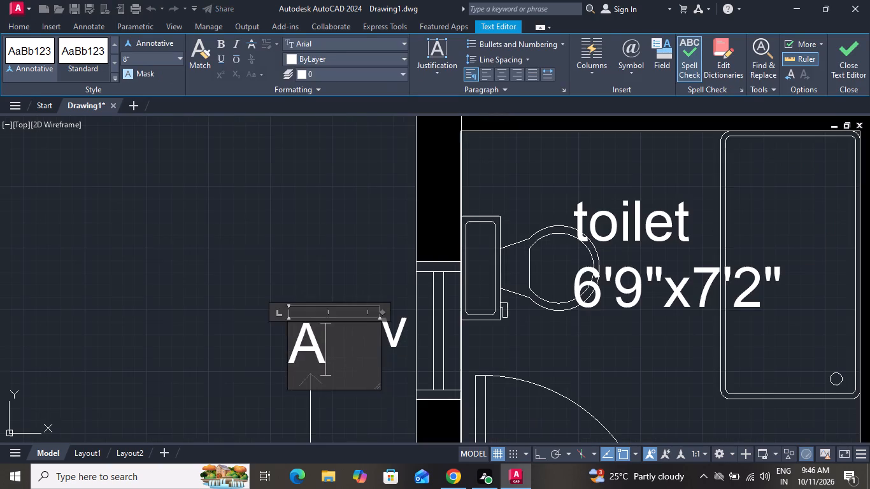
{"action": "left_click", "coordinate": [396, 360]}
Copy the part of the floor plan above the section line, with bedroom and toilets, about 43' to the bedroom side of the original.
{"action": "scroll", "coordinate": [396, 360], "scroll_direction": "down", "scroll_amount": 2}
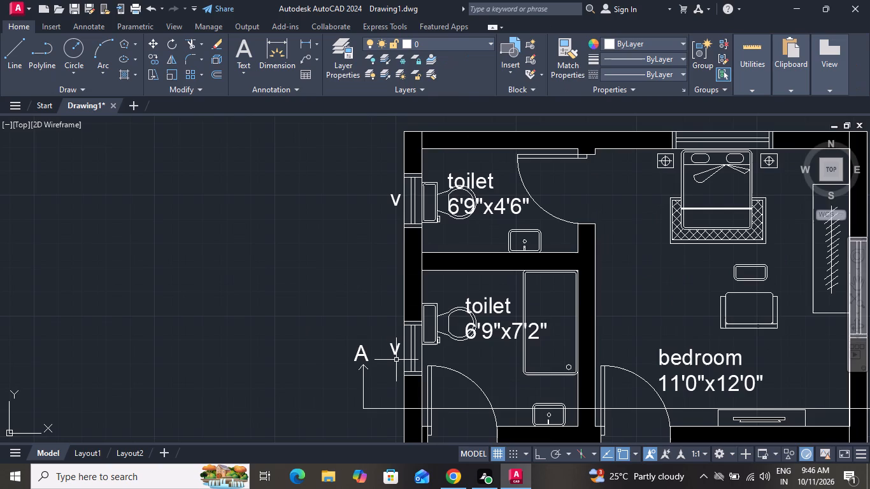
{"action": "scroll", "coordinate": [396, 360], "scroll_direction": "down", "scroll_amount": 2}
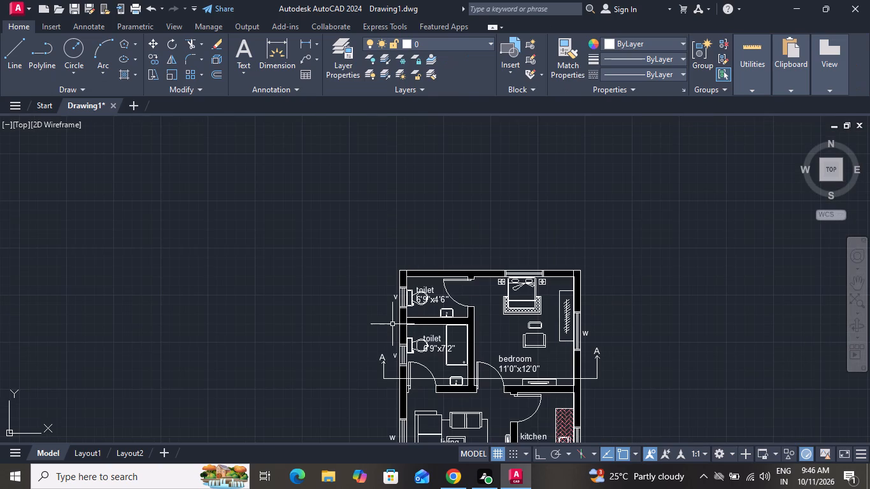
{"action": "left_click", "coordinate": [649, 208]}
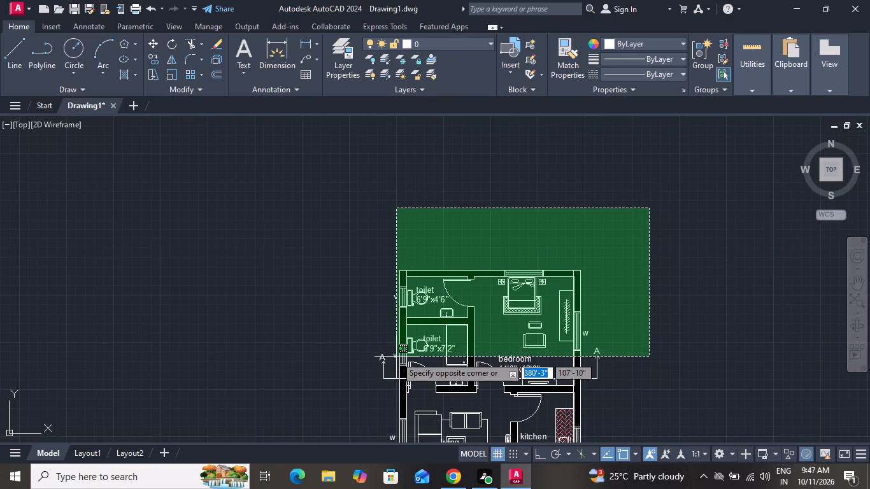
{"action": "left_click", "coordinate": [396, 377]}
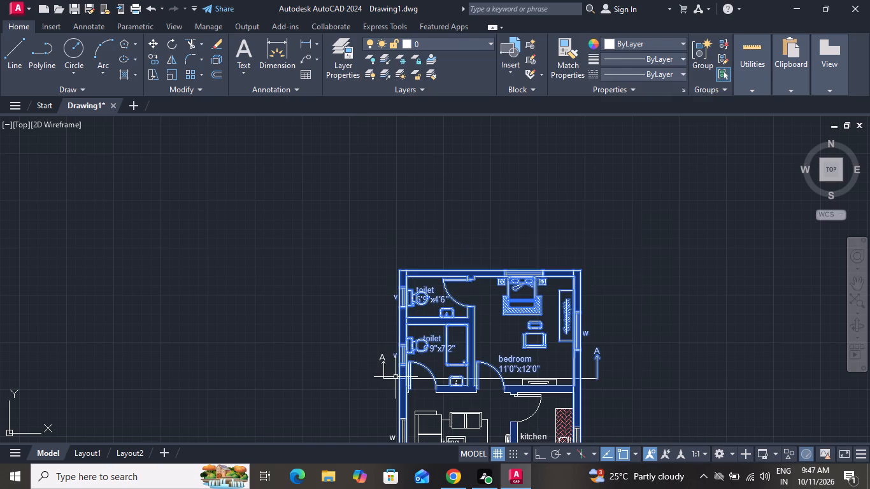
{"action": "scroll", "coordinate": [413, 334], "scroll_direction": "down", "scroll_amount": 2}
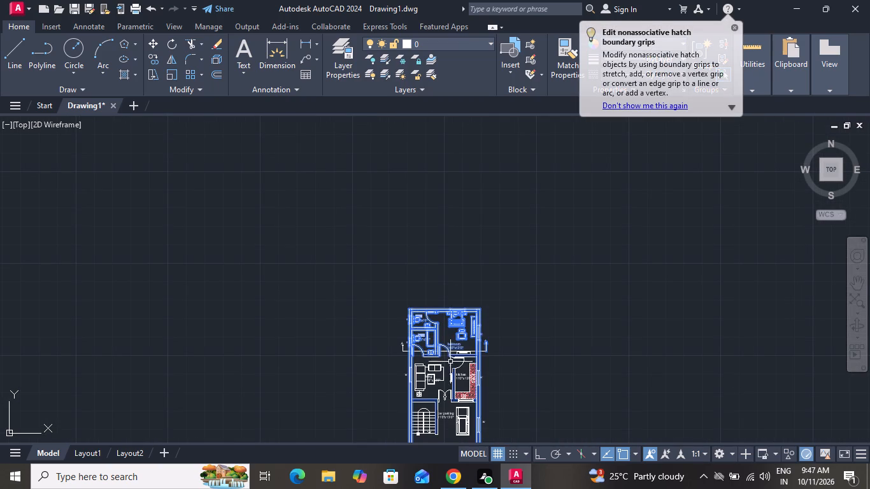
{"action": "scroll", "coordinate": [455, 379], "scroll_direction": "up", "scroll_amount": 1}
{"action": "scroll", "coordinate": [455, 379], "scroll_direction": "down", "scroll_amount": 1}
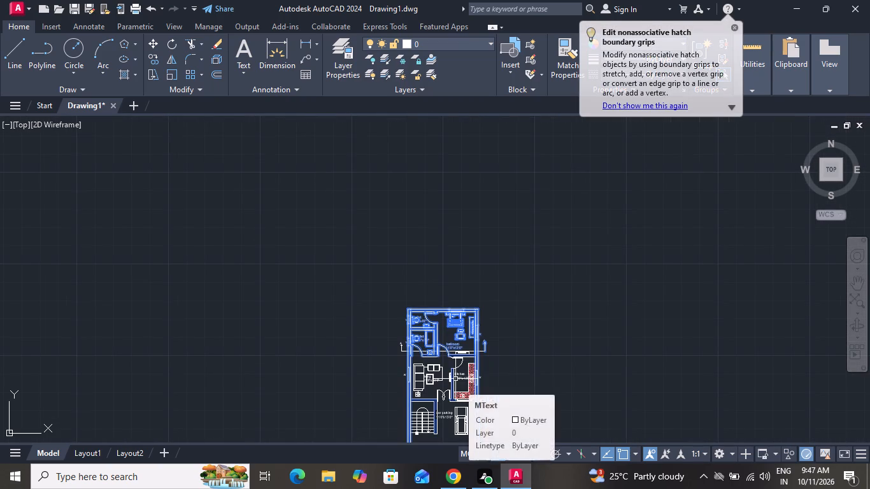
{"action": "left_click", "coordinate": [147, 62]}
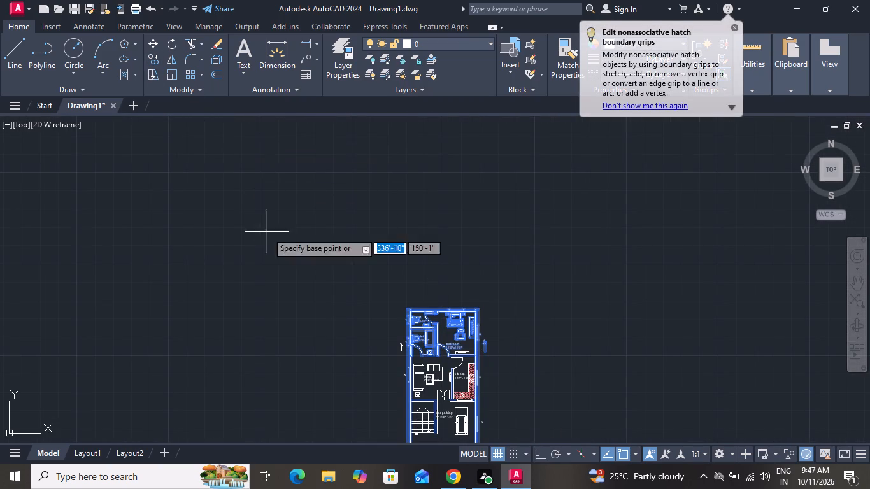
{"action": "left_click_drag", "start_coordinate": [428, 348], "coordinate": [436, 345]}
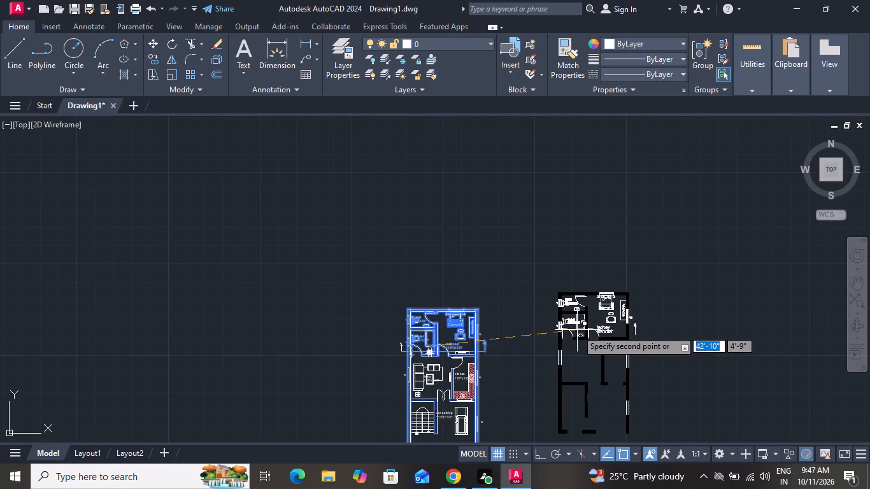
{"action": "left_click", "coordinate": [578, 327]}
{"action": "right_click", "coordinate": [578, 339]}
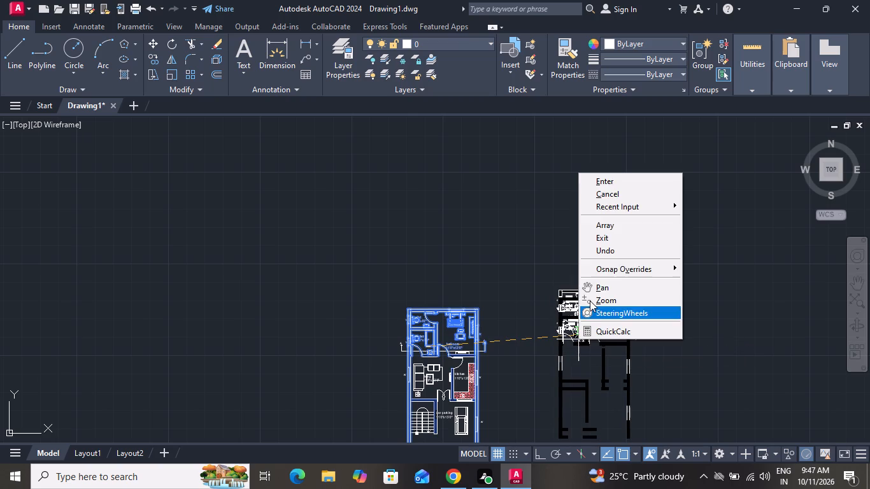
{"action": "left_click", "coordinate": [604, 206]}
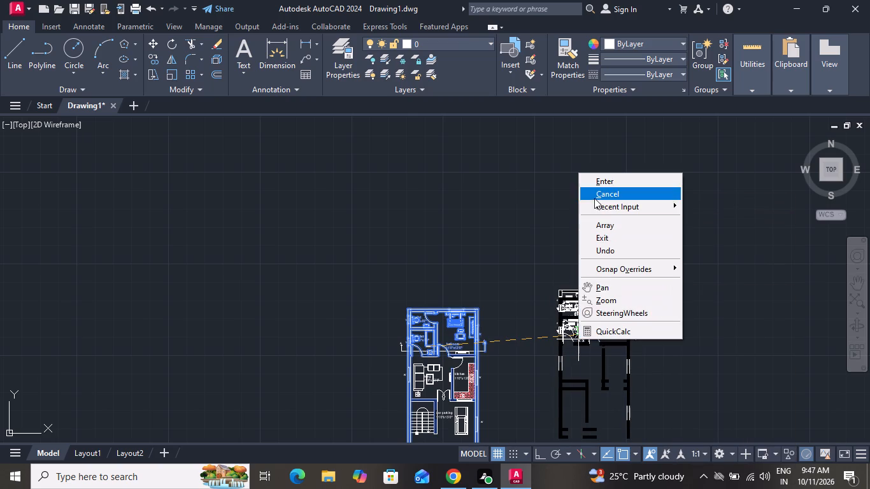
{"action": "left_click", "coordinate": [595, 195]}
Draw a 9" horizontal line across the copied plan's toilet-side outer wall, just below the lower toilet's window.
{"action": "scroll", "coordinate": [564, 350], "scroll_direction": "up", "scroll_amount": 2}
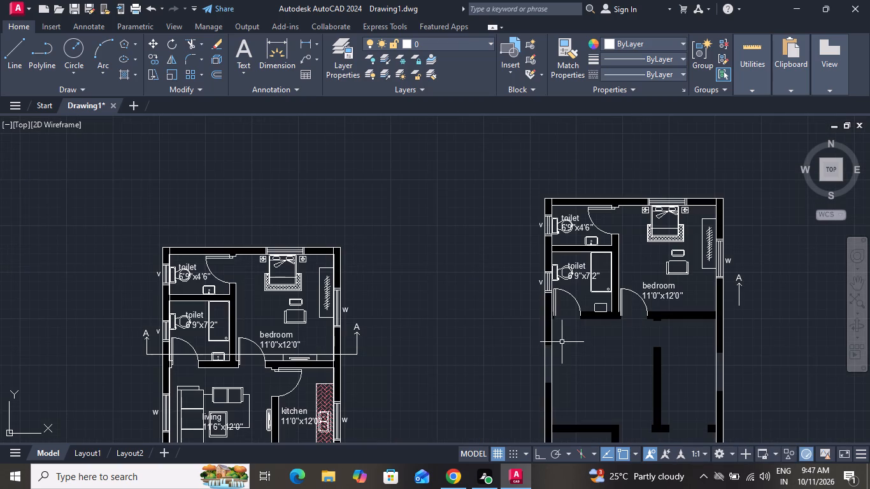
{"action": "left_click", "coordinate": [1, 53]}
{"action": "left_click", "coordinate": [1, 53]}
{"action": "left_click", "coordinate": [15, 62]}
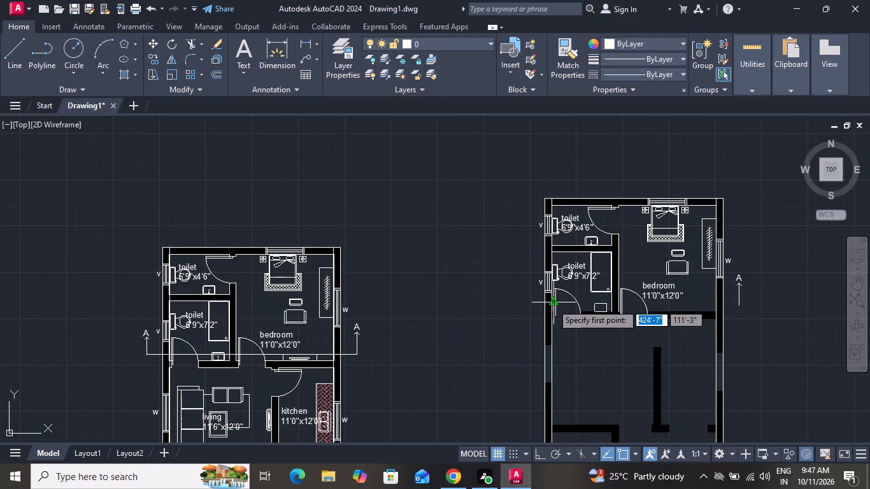
{"action": "scroll", "coordinate": [553, 311], "scroll_direction": "up", "scroll_amount": 2}
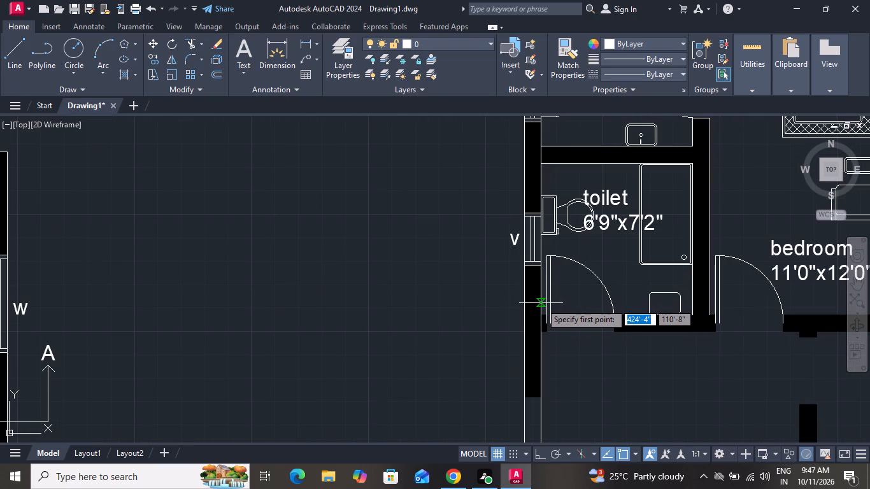
{"action": "left_click", "coordinate": [541, 303]}
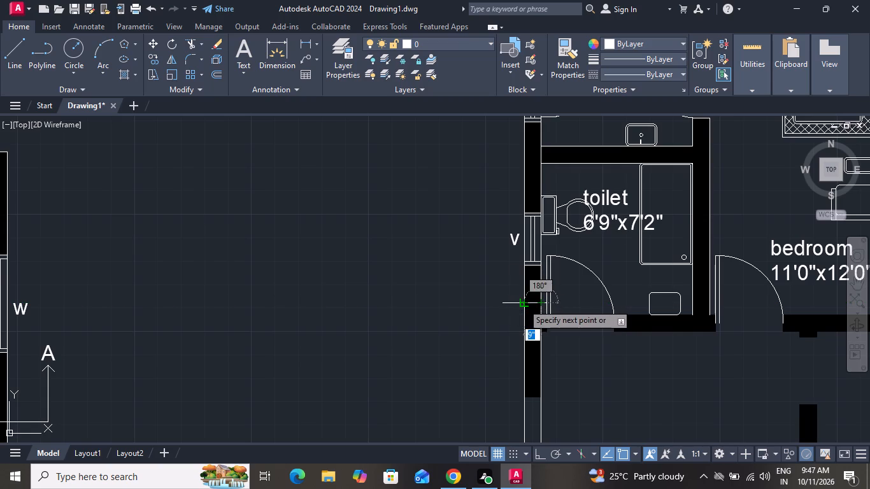
{"action": "left_click", "coordinate": [523, 304]}
{"action": "right_click", "coordinate": [523, 304]}
{"action": "left_click", "coordinate": [541, 318]}
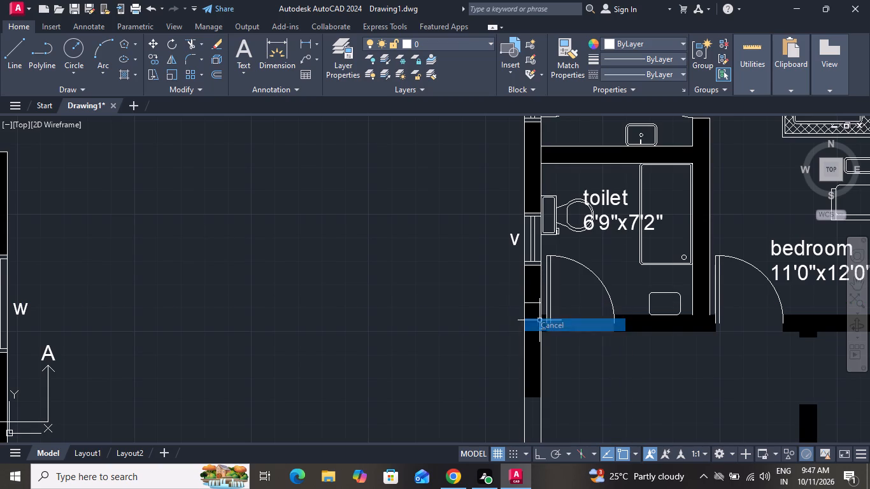
Draw a matching horizontal line across the thickness of the copied plan's bedroom-side outer wall, level with the toilet-side one.
{"action": "scroll", "coordinate": [501, 333], "scroll_direction": "down", "scroll_amount": 1}
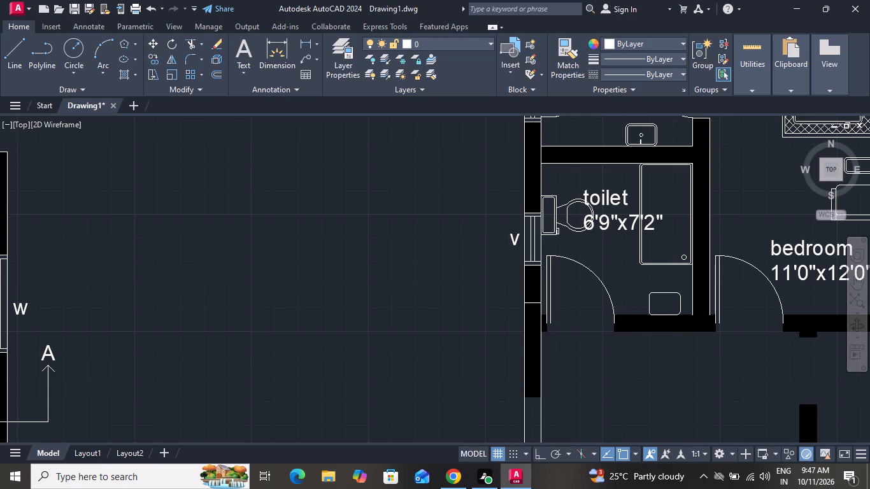
{"action": "left_click", "coordinate": [2, 52]}
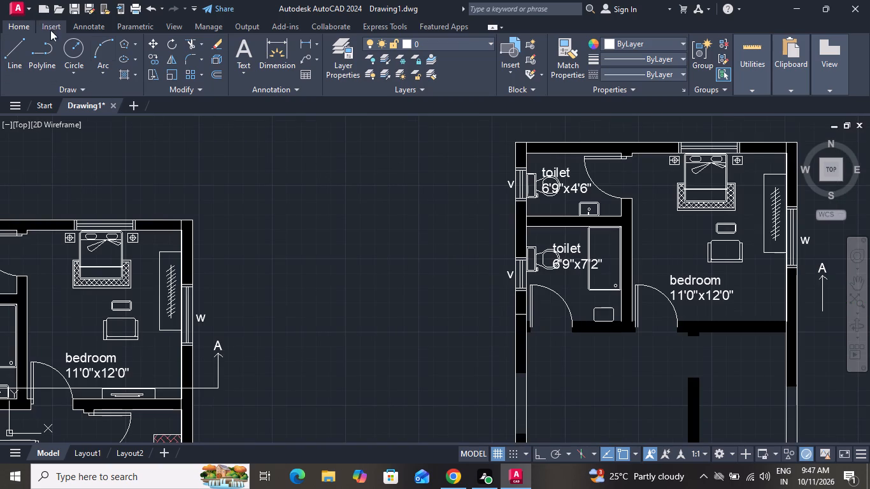
{"action": "scroll", "coordinate": [215, 164], "scroll_direction": "down", "scroll_amount": 2}
{"action": "scroll", "coordinate": [124, 259], "scroll_direction": "up", "scroll_amount": 3}
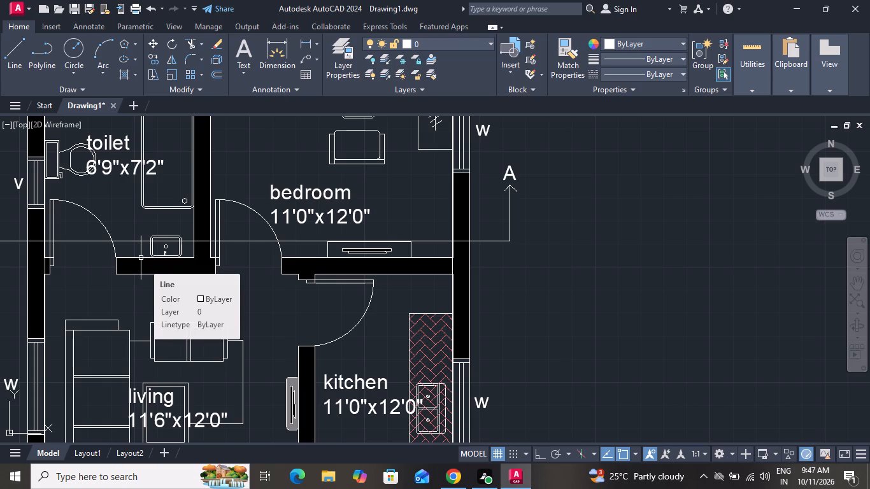
{"action": "scroll", "coordinate": [197, 257], "scroll_direction": "down", "scroll_amount": 2}
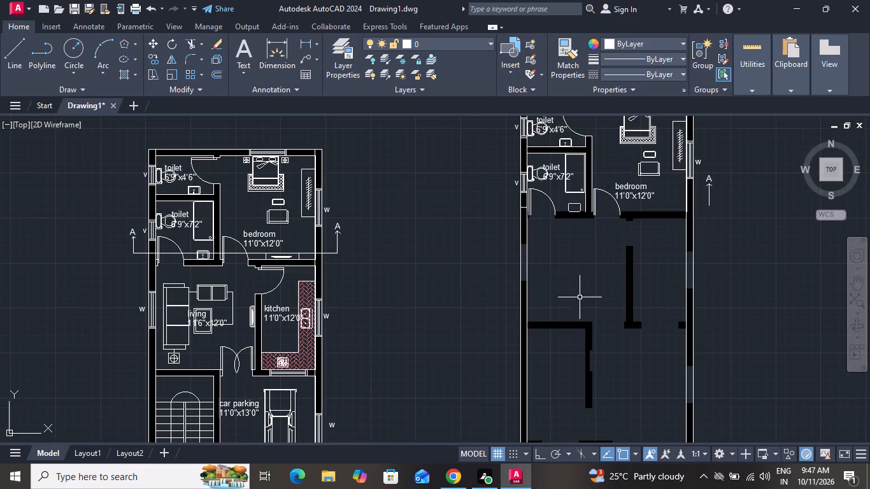
{"action": "scroll", "coordinate": [703, 218], "scroll_direction": "up", "scroll_amount": 2}
{"action": "left_click", "coordinate": [15, 48]}
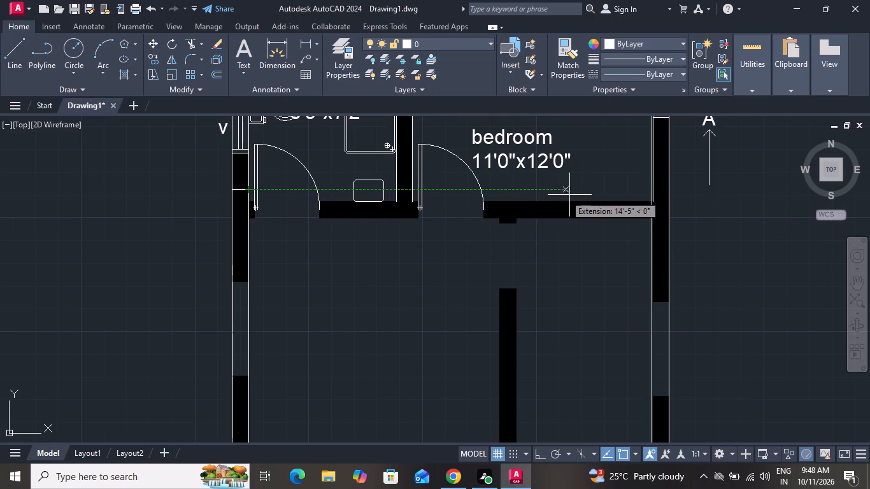
{"action": "left_click", "coordinate": [648, 191]}
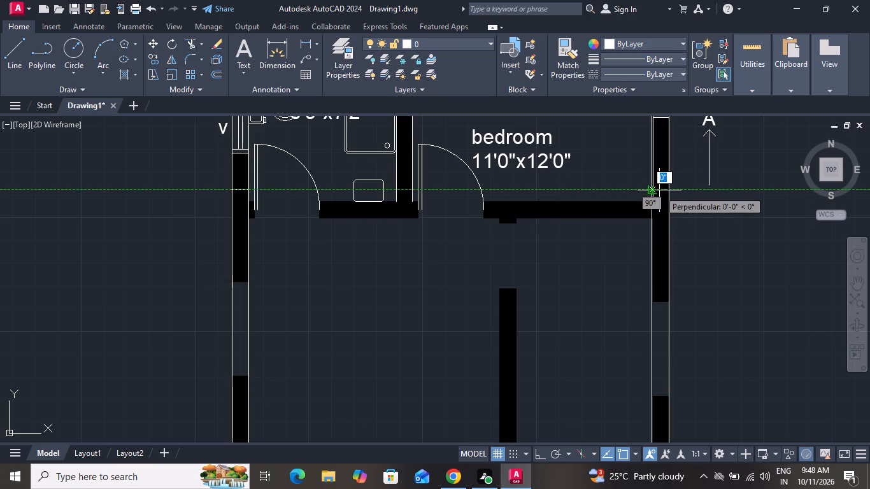
{"action": "scroll", "coordinate": [659, 190], "scroll_direction": "up", "scroll_amount": 1}
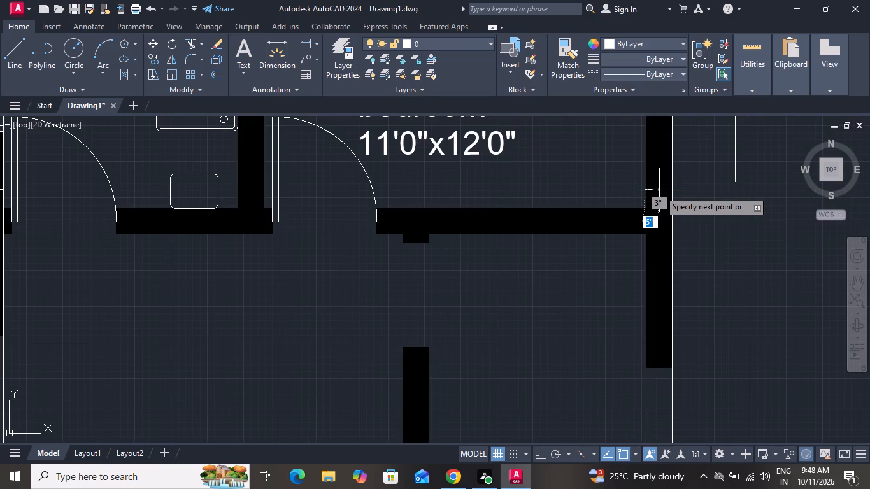
{"action": "scroll", "coordinate": [659, 190], "scroll_direction": "up", "scroll_amount": 3}
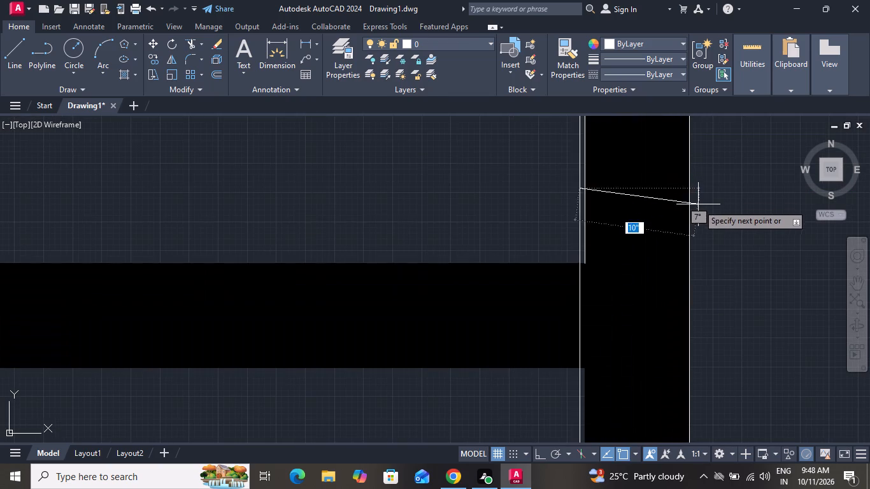
{"action": "left_click", "coordinate": [686, 187]}
{"action": "right_click", "coordinate": [686, 187]}
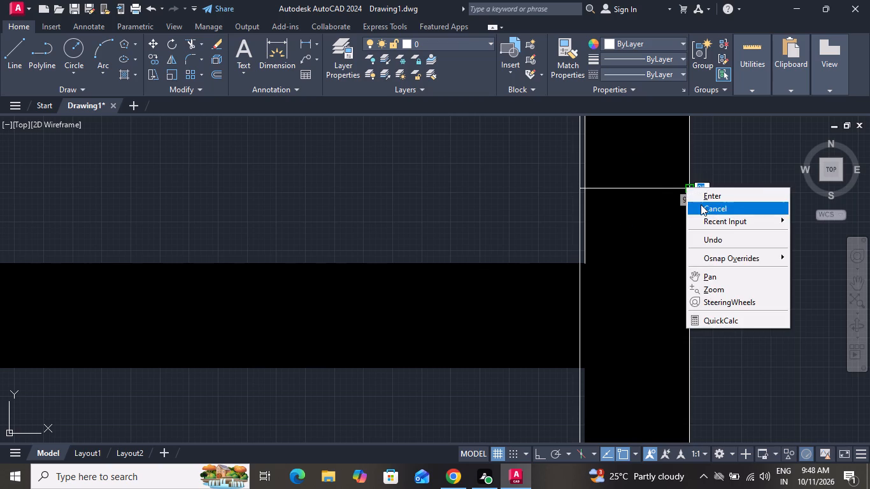
{"action": "left_click", "coordinate": [701, 204]}
Trim the copied plan's outer wall lines below the two short cut lines on both sides.
{"action": "scroll", "coordinate": [702, 206], "scroll_direction": "down", "scroll_amount": 5}
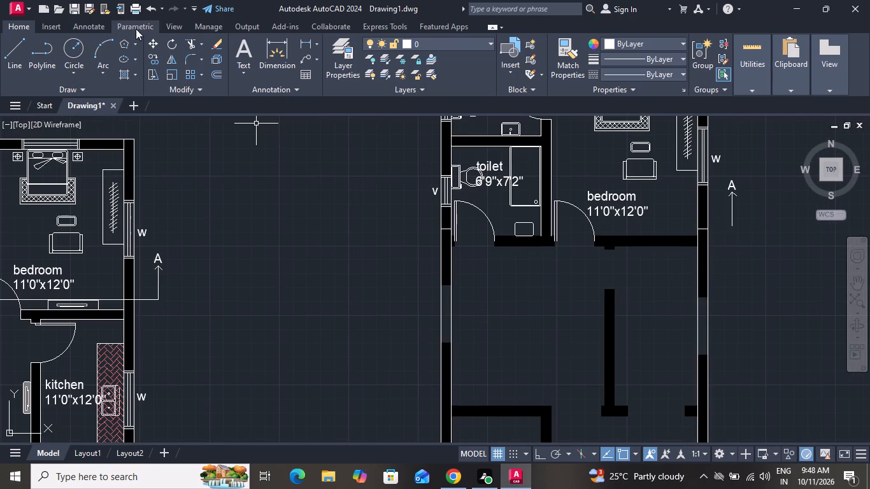
{"action": "left_click", "coordinate": [186, 38]}
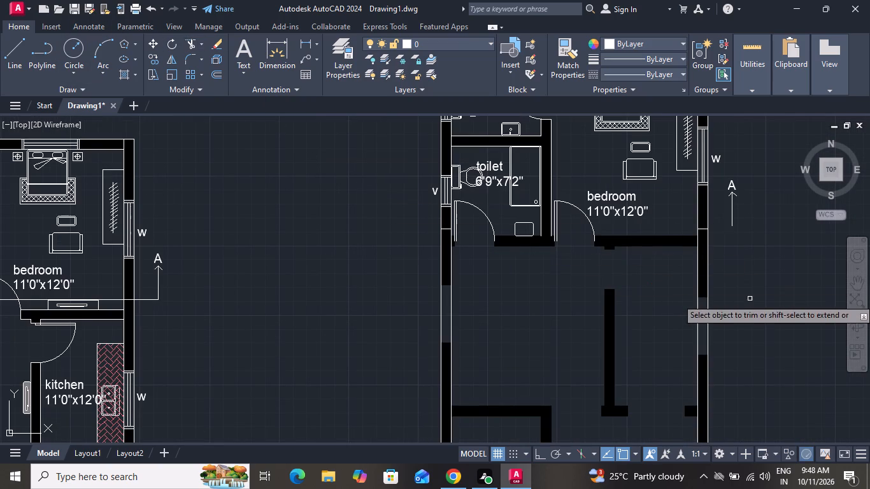
{"action": "left_click", "coordinate": [750, 299]}
{"action": "left_click", "coordinate": [391, 320]}
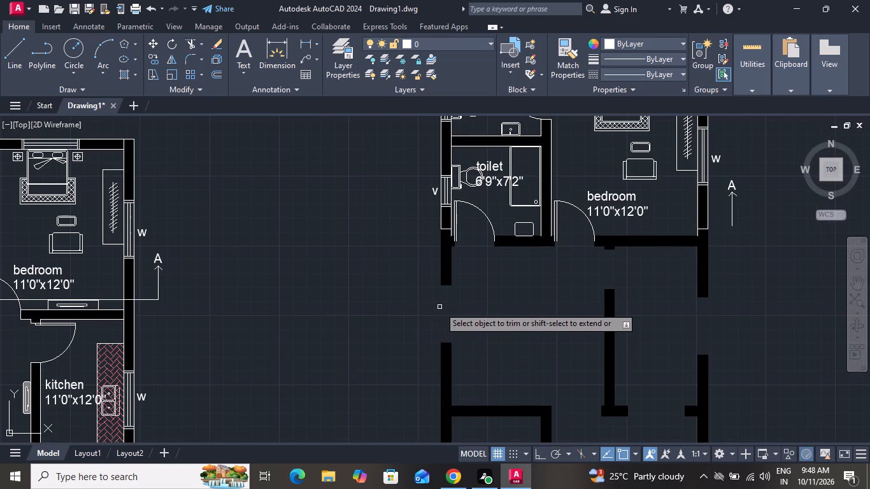
{"action": "right_click", "coordinate": [488, 315]}
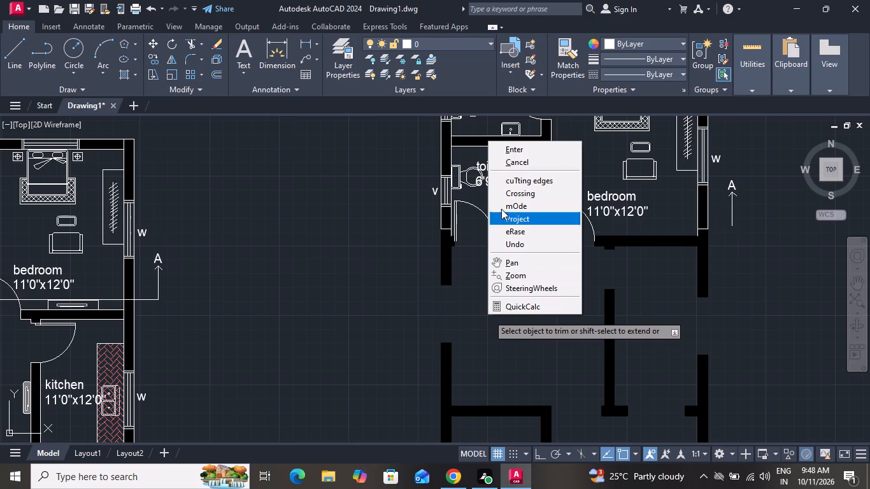
{"action": "left_click", "coordinate": [508, 164]}
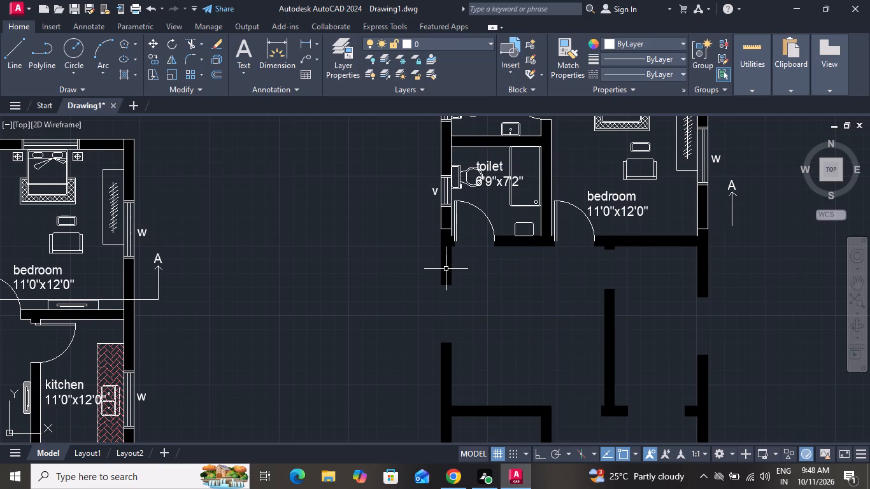
Delete the solid black wall hatch from the copied floor plan.
{"action": "left_click", "coordinate": [446, 269]}
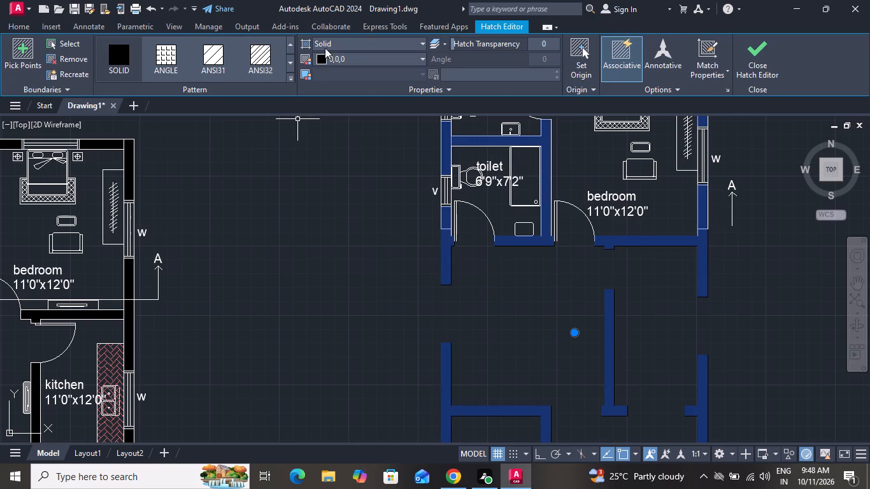
{"action": "key", "text": "Delete"}
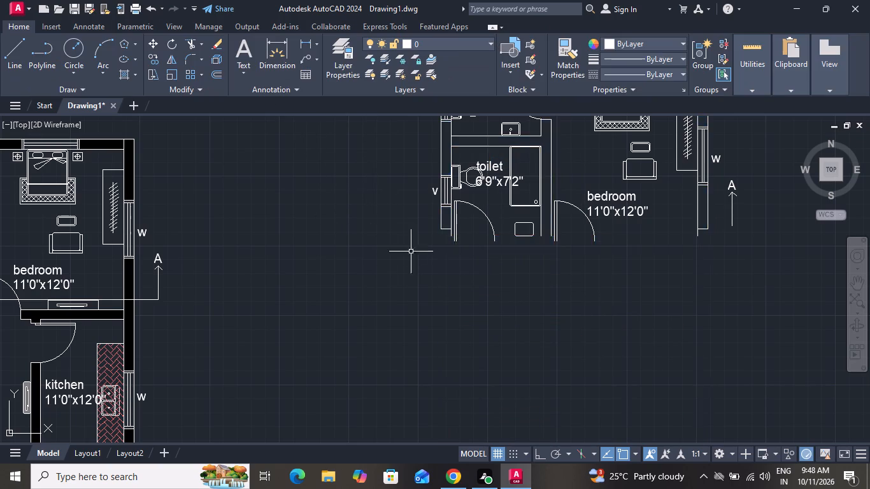
Draw vertical construction lines through both faces of the copied plan's toilet-side outer wall and both edges of the lower toilet's door.
{"action": "scroll", "coordinate": [412, 255], "scroll_direction": "down", "scroll_amount": 2}
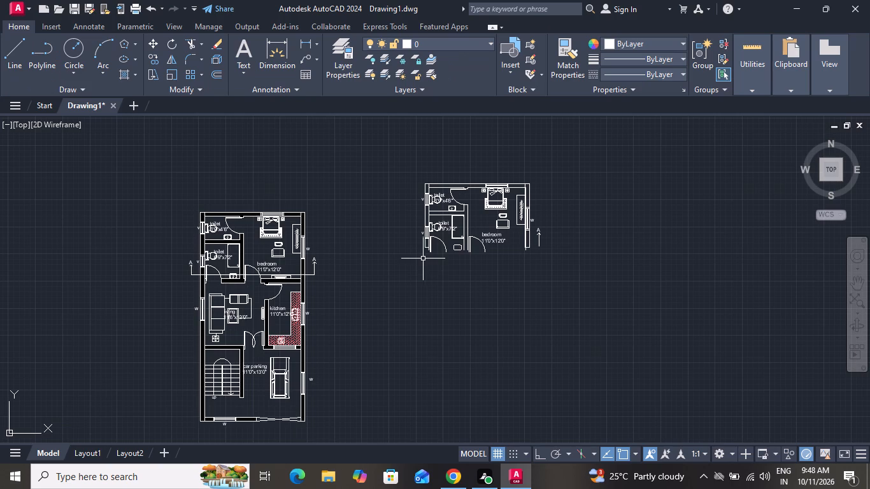
{"action": "type", "text": "xl"}
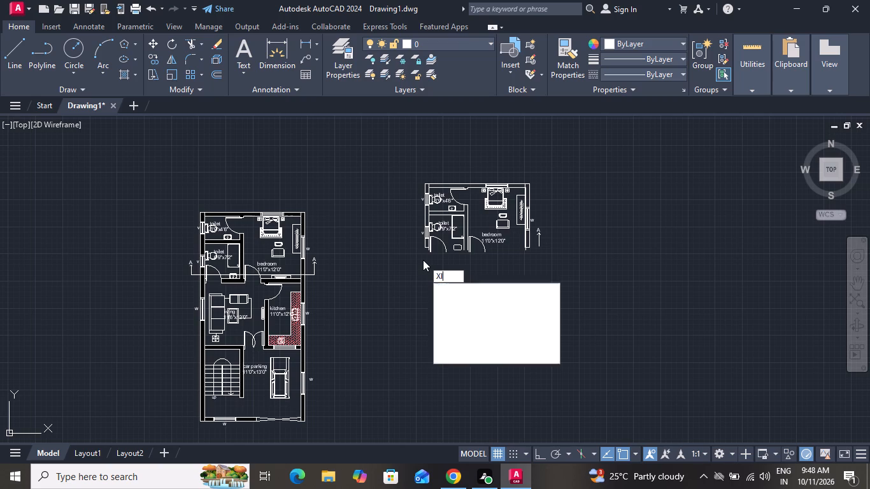
{"action": "key", "text": "space"}
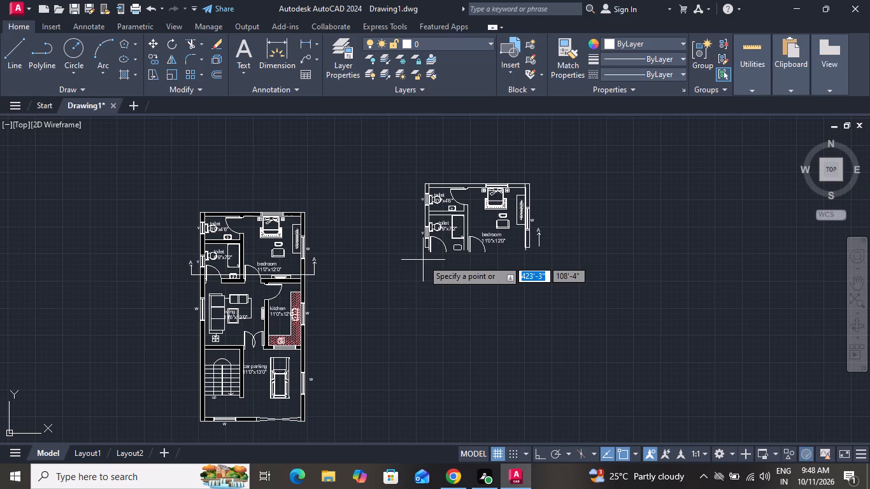
{"action": "key", "text": "v"}
{"action": "key", "text": "space"}
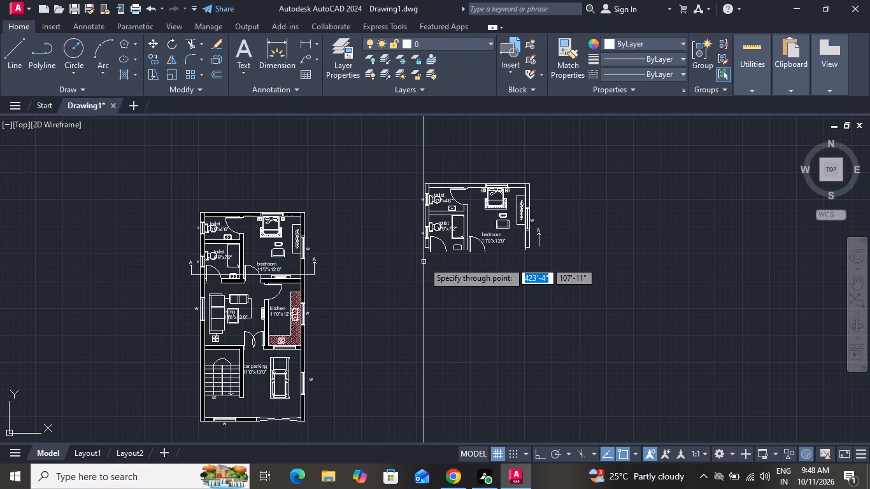
{"action": "scroll", "coordinate": [424, 262], "scroll_direction": "up", "scroll_amount": 3}
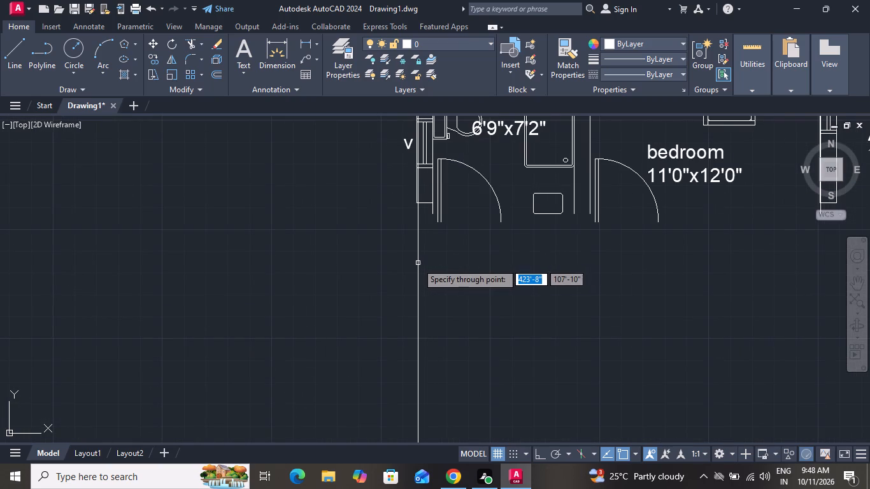
{"action": "left_click", "coordinate": [416, 266]}
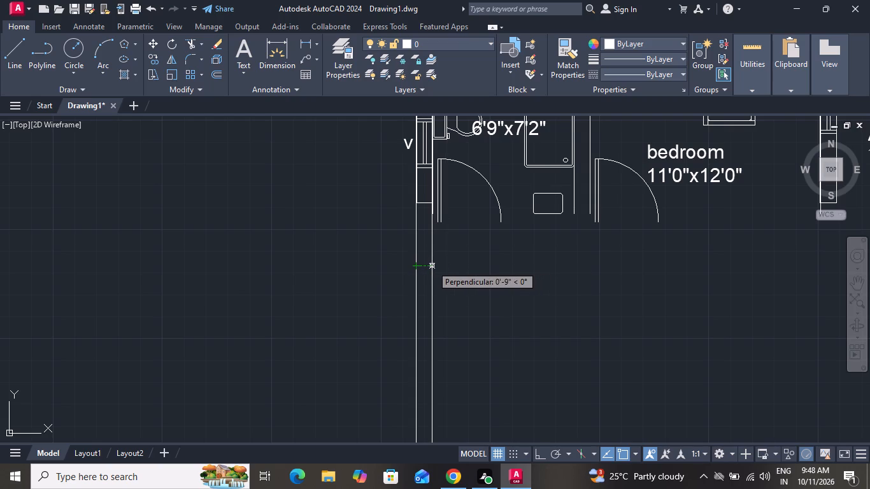
{"action": "left_click", "coordinate": [432, 266]}
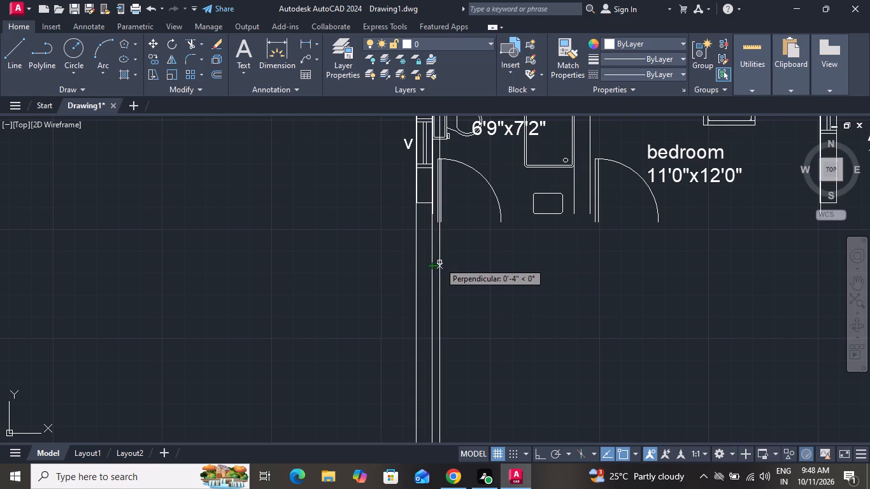
{"action": "left_click", "coordinate": [502, 268]}
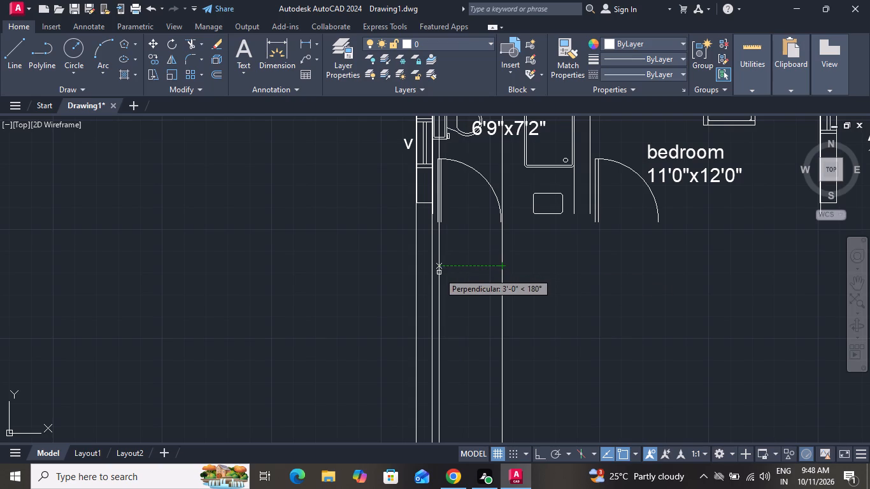
{"action": "scroll", "coordinate": [439, 273], "scroll_direction": "up", "scroll_amount": 2}
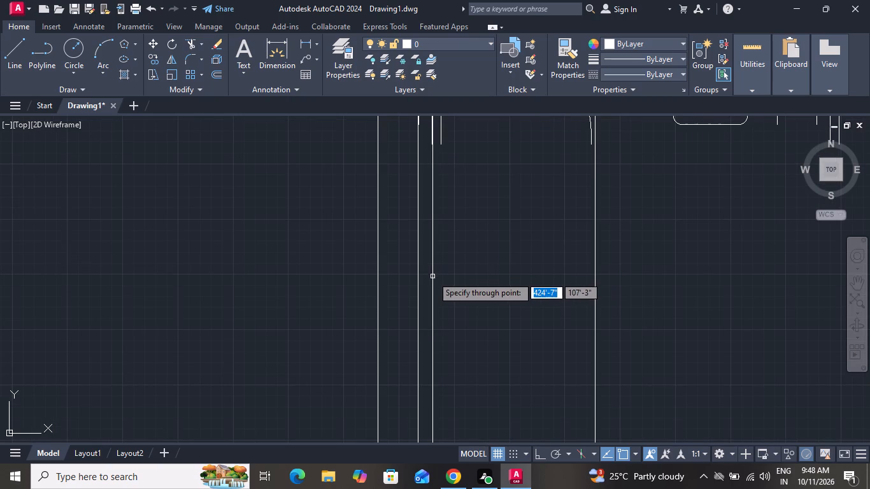
{"action": "left_click", "coordinate": [432, 276]}
Add vertical construction lines at the lower toilet's shower edge, both faces of the toilet-bedroom partition, and both edges of the bedroom door.
{"action": "scroll", "coordinate": [496, 337], "scroll_direction": "down", "scroll_amount": 2}
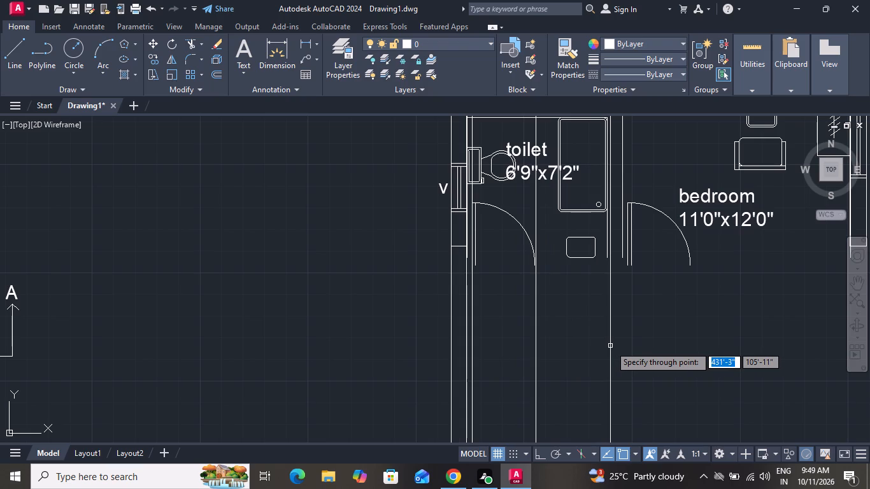
{"action": "left_click", "coordinate": [607, 314]}
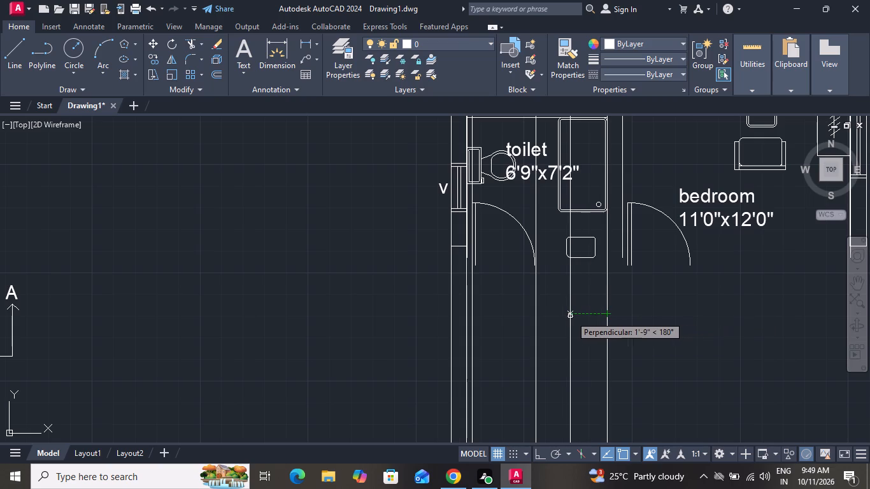
{"action": "left_click", "coordinate": [557, 315]}
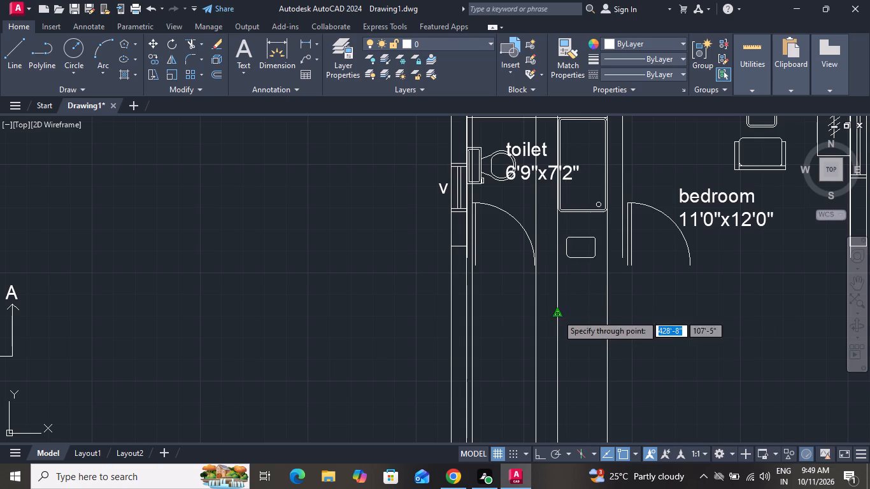
{"action": "left_click", "coordinate": [621, 322]}
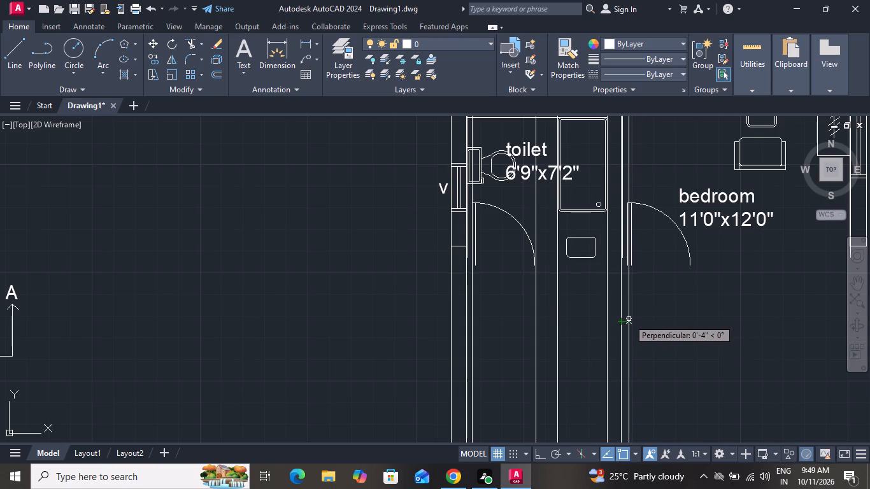
{"action": "left_click", "coordinate": [629, 319]}
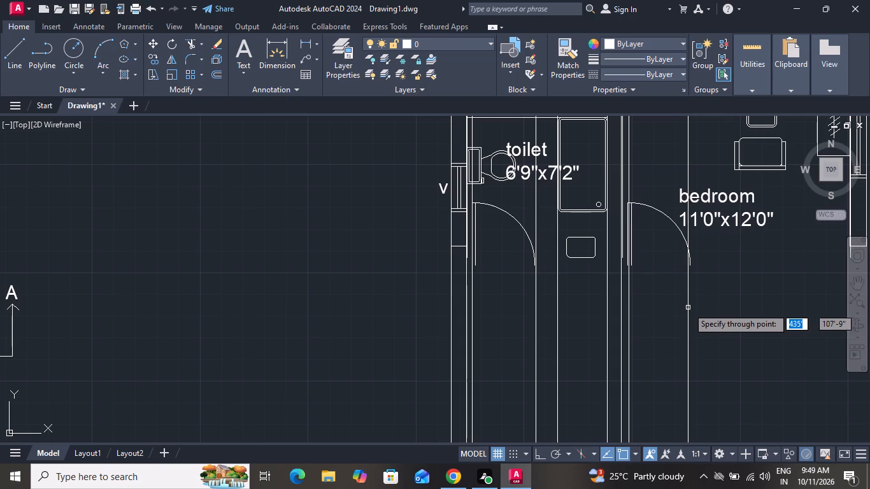
{"action": "left_click", "coordinate": [691, 307]}
Add vertical construction lines at the bedroom armchair's outer-wall-side edge and at both faces of the copied plan's bedroom-side outer wall.
{"action": "scroll", "coordinate": [717, 316], "scroll_direction": "down", "scroll_amount": 1}
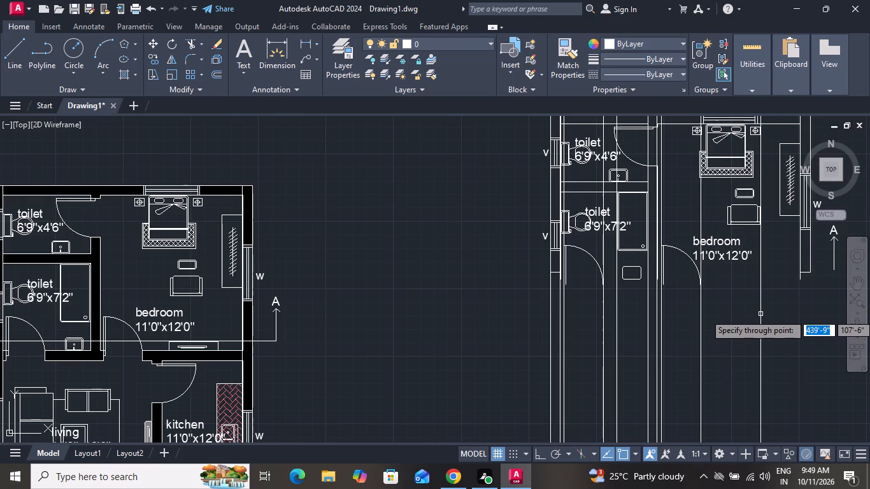
{"action": "left_click_drag", "start_coordinate": [760, 314], "coordinate": [797, 320]}
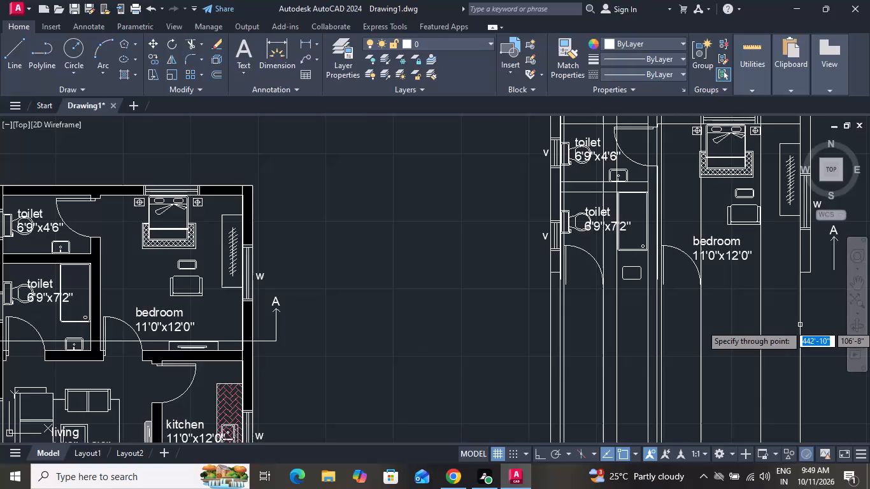
{"action": "left_click", "coordinate": [800, 325]}
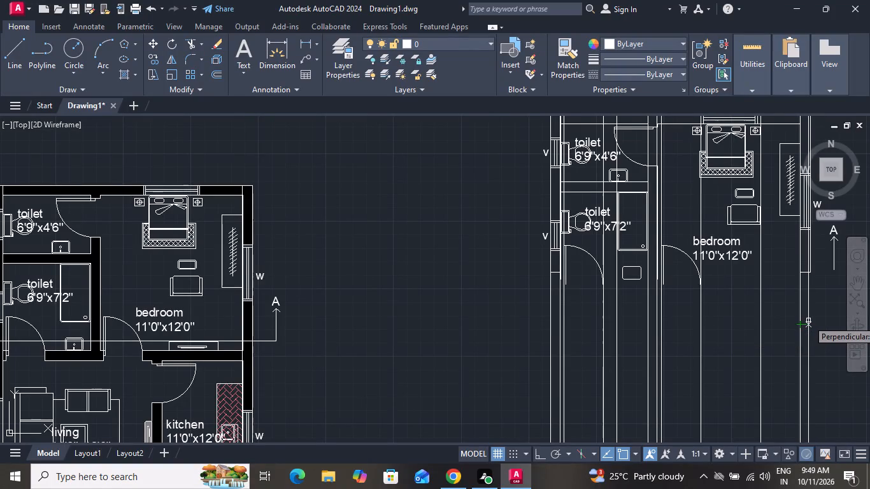
{"action": "left_click", "coordinate": [810, 318]}
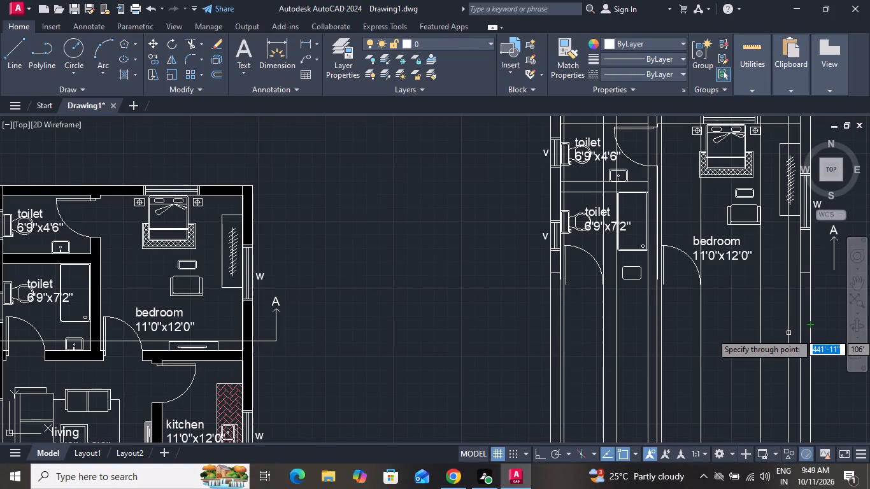
{"action": "right_click", "coordinate": [772, 326]}
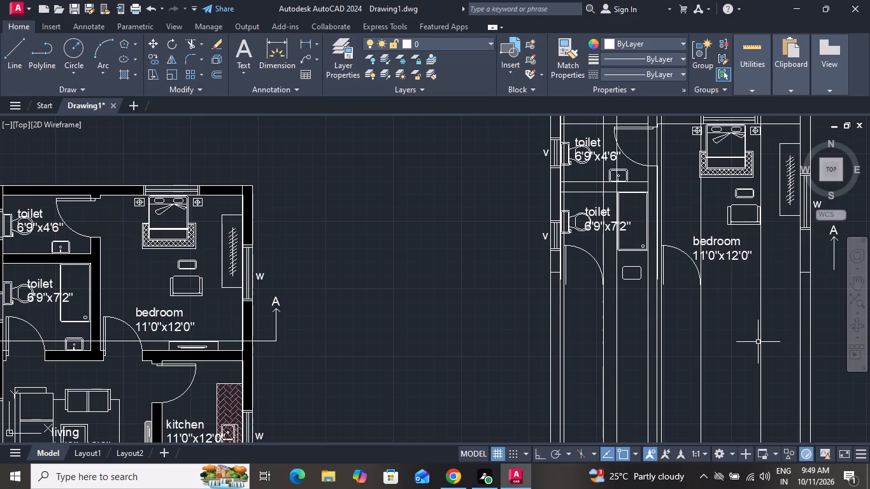
Draw a horizontal base line below the copied plan, spanning between the outermost vertical construction lines.
{"action": "scroll", "coordinate": [724, 315], "scroll_direction": "down", "scroll_amount": 3}
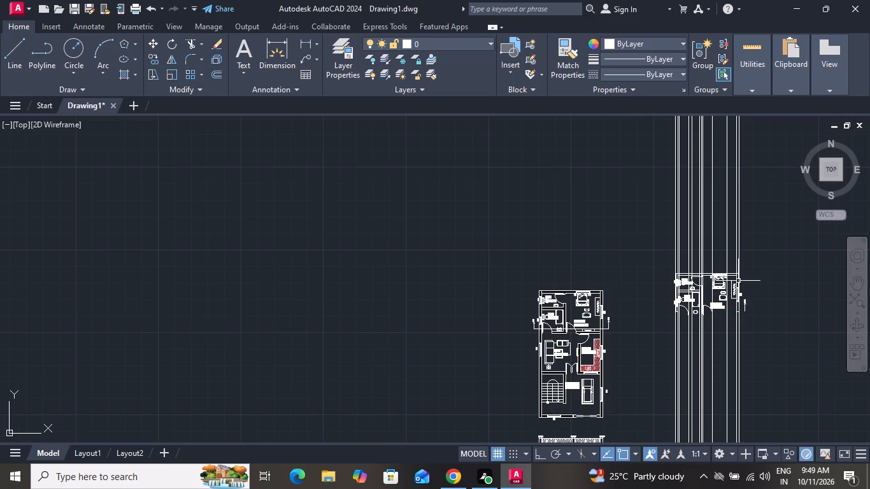
{"action": "left_click", "coordinate": [17, 53]}
{"action": "scroll", "coordinate": [668, 369], "scroll_direction": "down", "scroll_amount": 2}
{"action": "scroll", "coordinate": [691, 386], "scroll_direction": "up", "scroll_amount": 4}
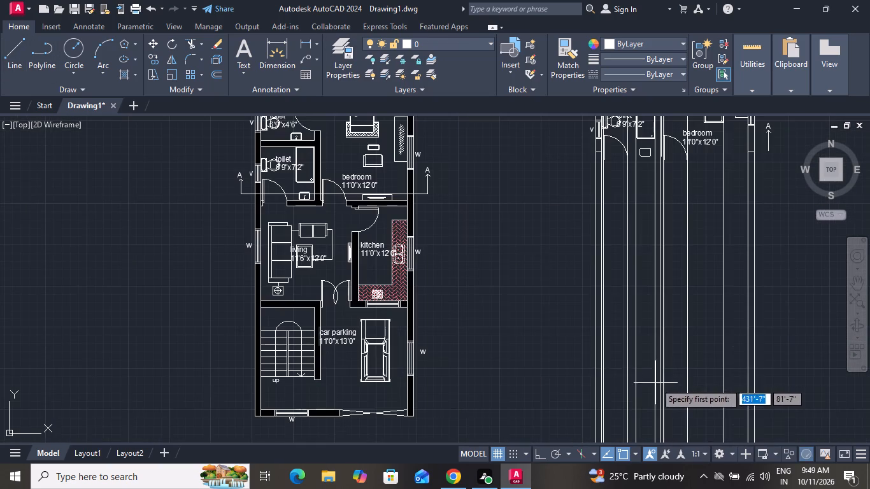
{"action": "left_click", "coordinate": [594, 374]}
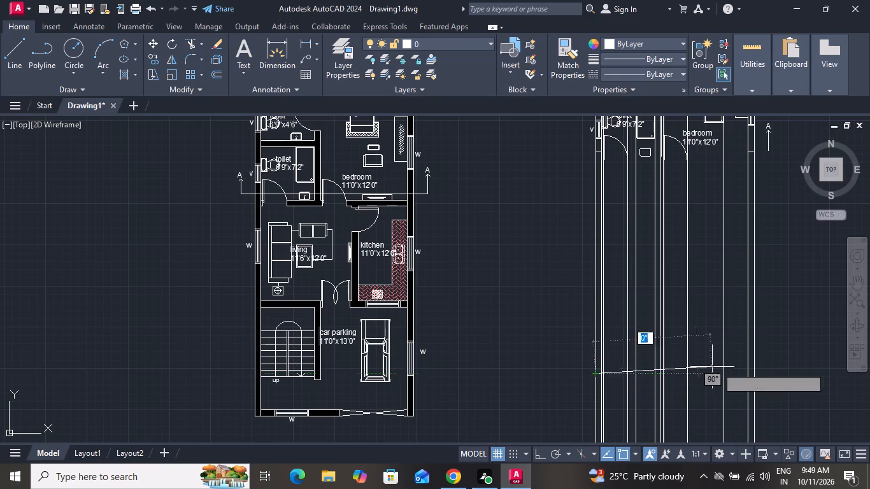
{"action": "left_click", "coordinate": [753, 378]}
{"action": "right_click", "coordinate": [753, 378]}
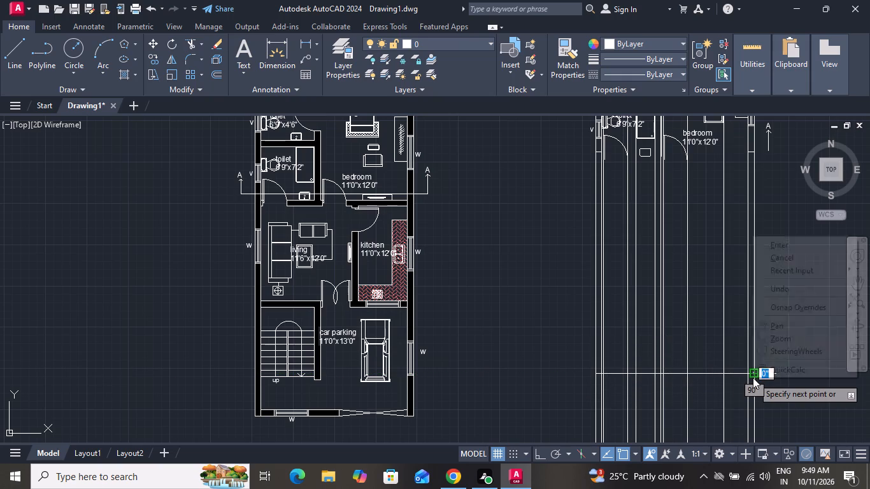
{"action": "left_click", "coordinate": [756, 257]}
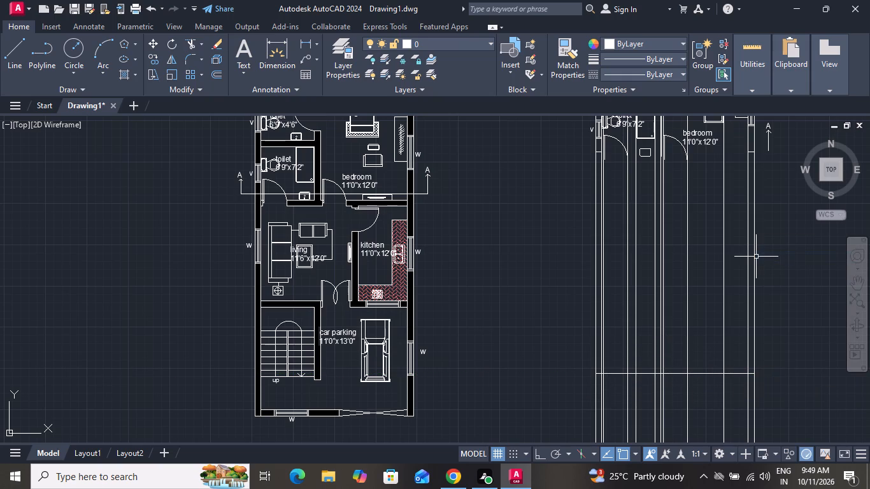
Offset the horizontal base line 6" upward.
{"action": "key", "text": "o"}
{"action": "key", "text": "space"}
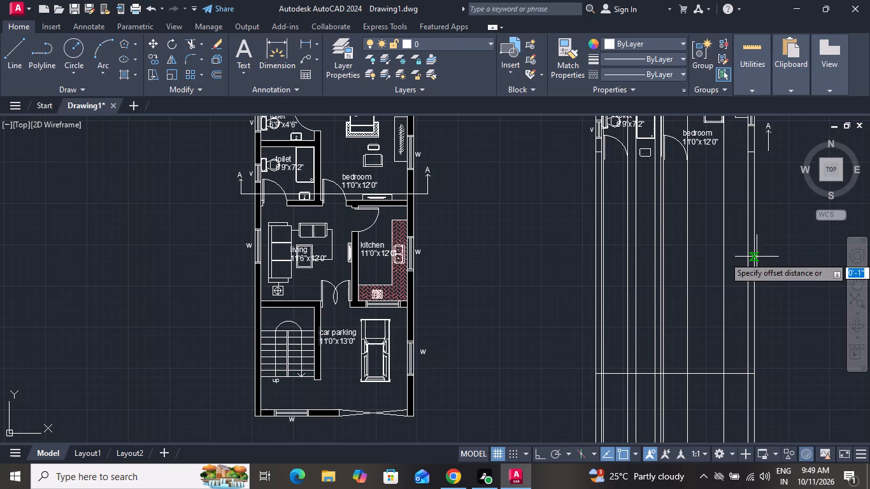
{"action": "key", "text": "6"}
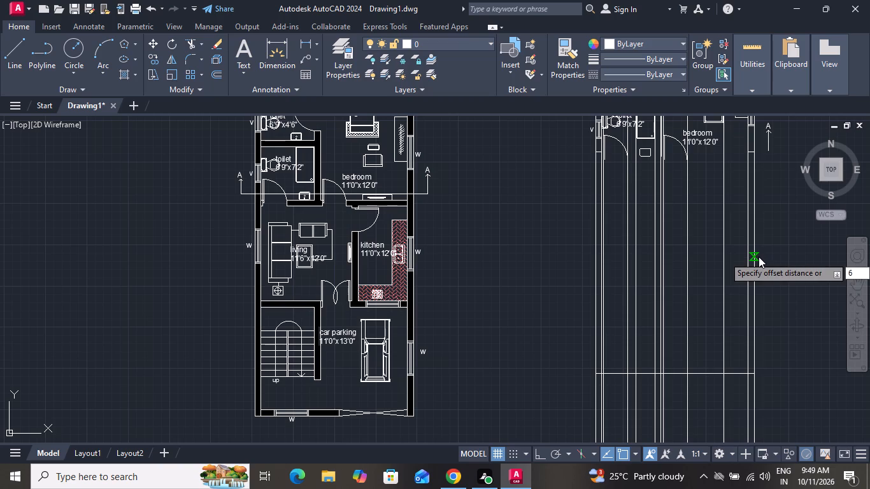
{"action": "key", "text": "shift+quotedbl"}
{"action": "key", "text": "Return"}
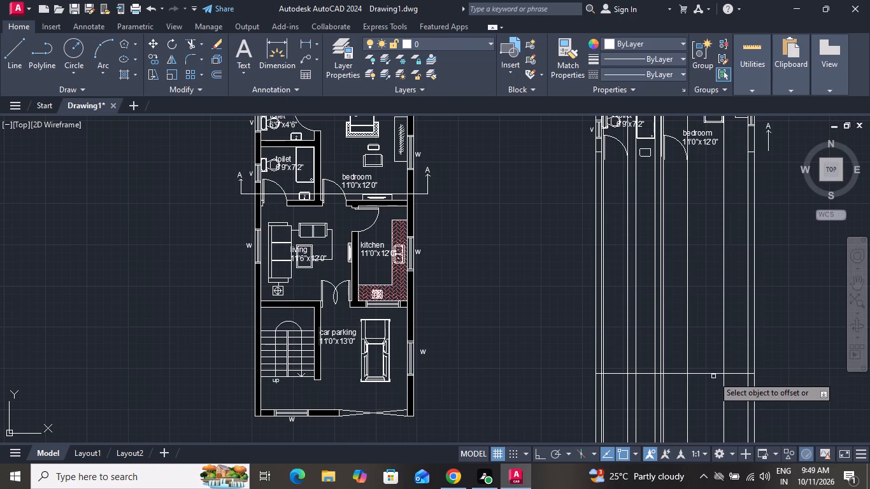
{"action": "left_click", "coordinate": [713, 375]}
{"action": "left_click", "coordinate": [712, 350]}
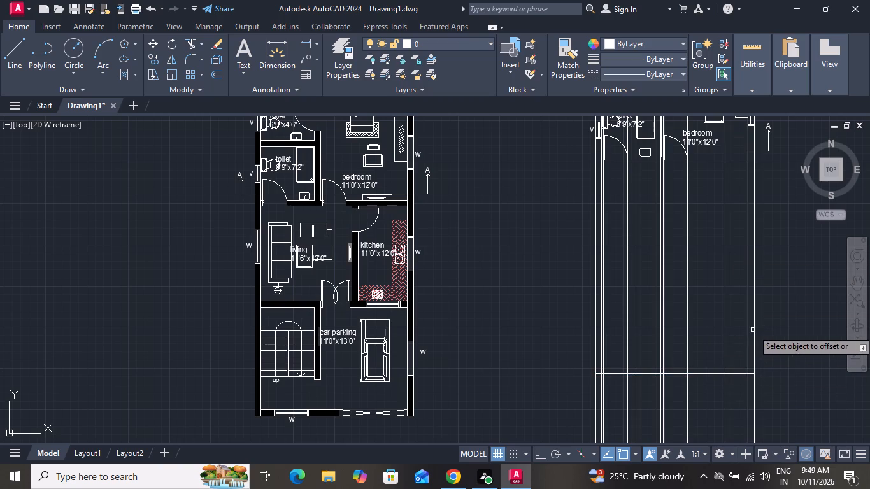
{"action": "right_click", "coordinate": [785, 339]}
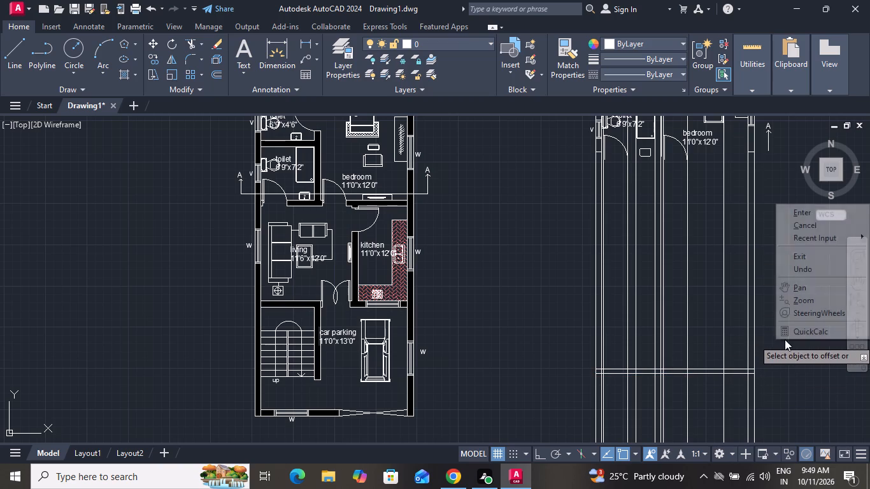
{"action": "left_click", "coordinate": [785, 220]}
Offset the upper of the two horizontal base lines 10' upward to mark the storey height.
{"action": "scroll", "coordinate": [776, 226], "scroll_direction": "down", "scroll_amount": 1}
{"action": "key", "text": "o"}
{"action": "key", "text": "space"}
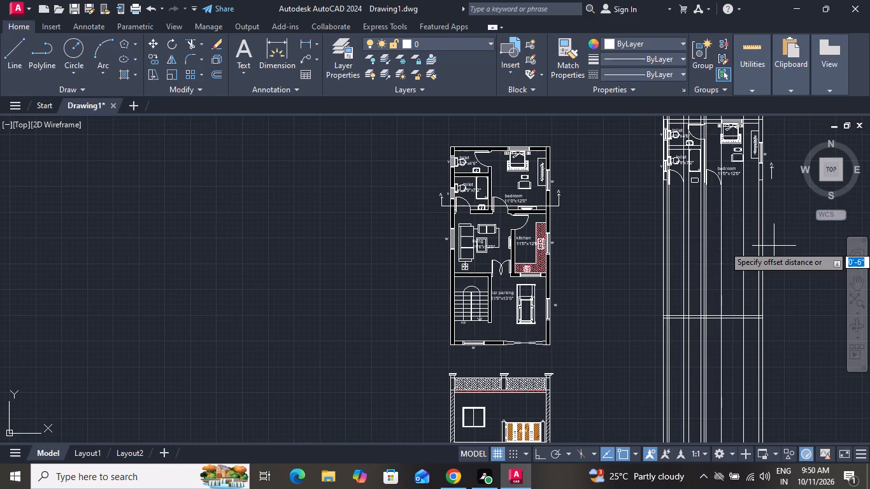
{"action": "type", "text": "10'"}
{"action": "key", "text": "Return"}
{"action": "scroll", "coordinate": [739, 319], "scroll_direction": "up", "scroll_amount": 4}
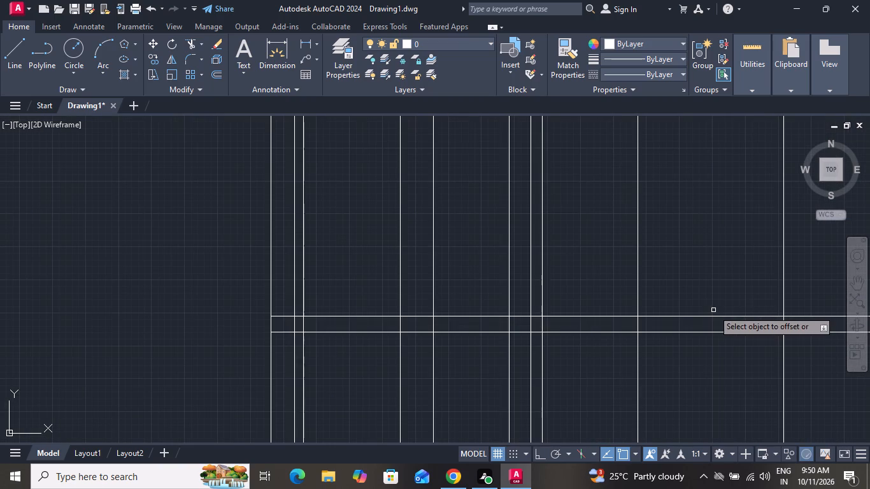
{"action": "left_click", "coordinate": [713, 316]}
{"action": "left_click", "coordinate": [713, 264]}
{"action": "scroll", "coordinate": [717, 268], "scroll_direction": "down", "scroll_amount": 3}
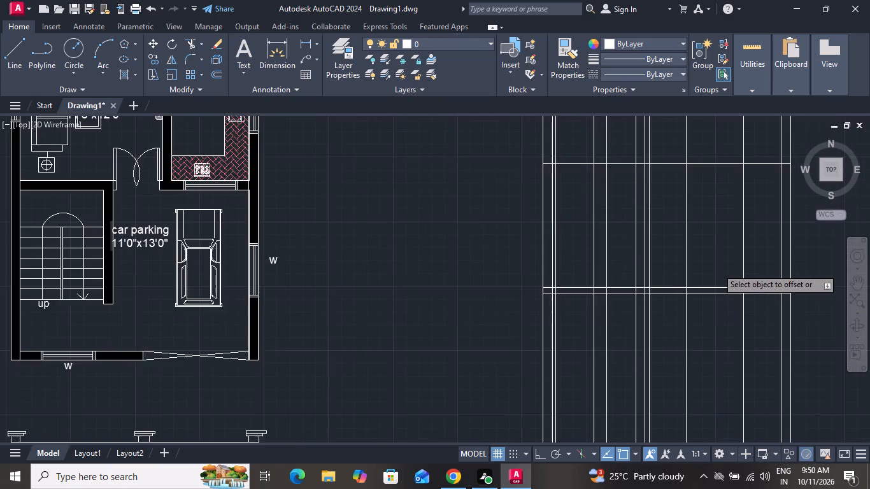
Offset the 10' storey-height line 3' upward to add the topmost horizontal line of the section.
{"action": "right_click", "coordinate": [720, 250]}
{"action": "left_click", "coordinate": [749, 269]}
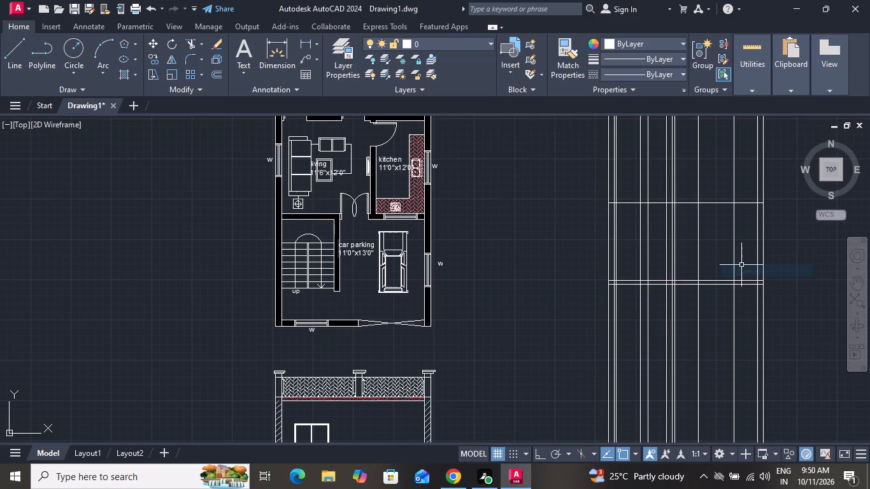
{"action": "key", "text": "o"}
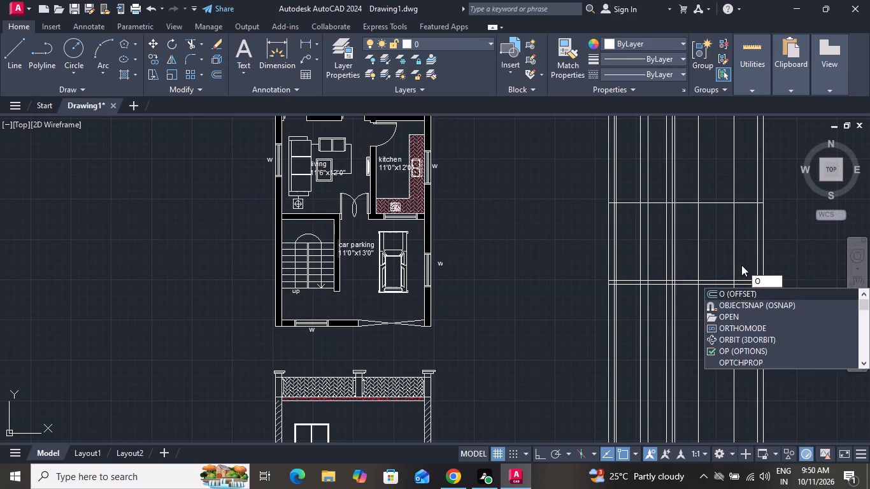
{"action": "key", "text": "space"}
{"action": "type", "text": "3'"}
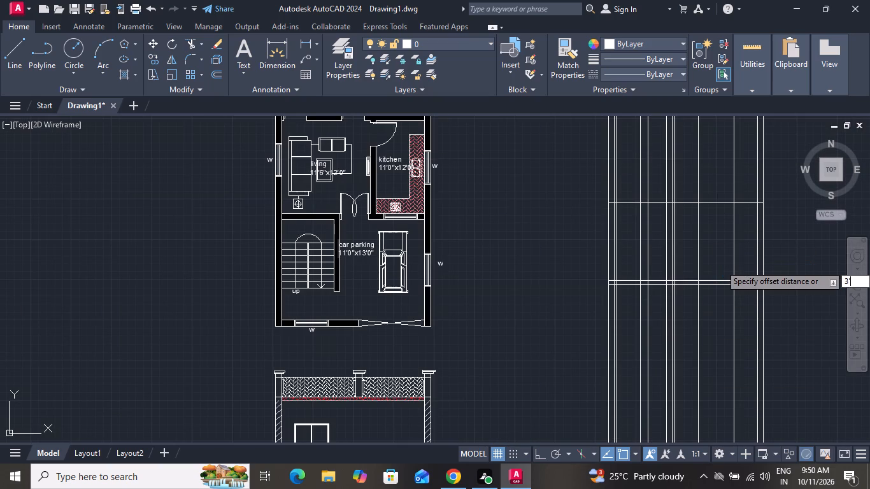
{"action": "key", "text": "Return"}
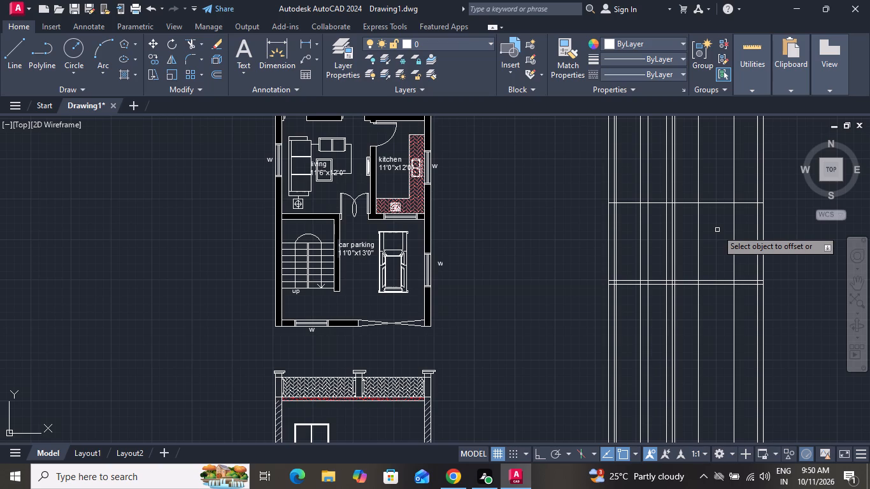
{"action": "scroll", "coordinate": [719, 230], "scroll_direction": "up", "scroll_amount": 1}
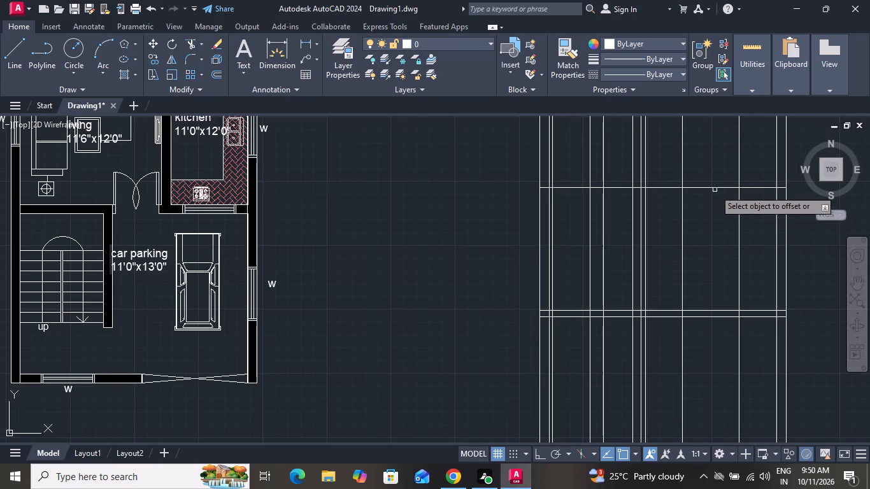
{"action": "left_click", "coordinate": [716, 189]}
{"action": "left_click", "coordinate": [715, 155]}
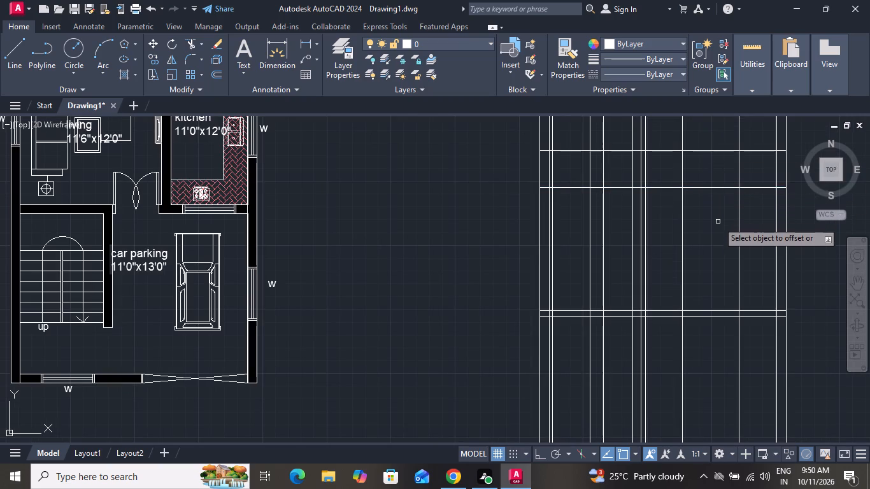
Trim the vertical construction lines between the copied plan and the topmost section line, below the base line, and above the copied plan.
{"action": "scroll", "coordinate": [718, 223], "scroll_direction": "down", "scroll_amount": 1}
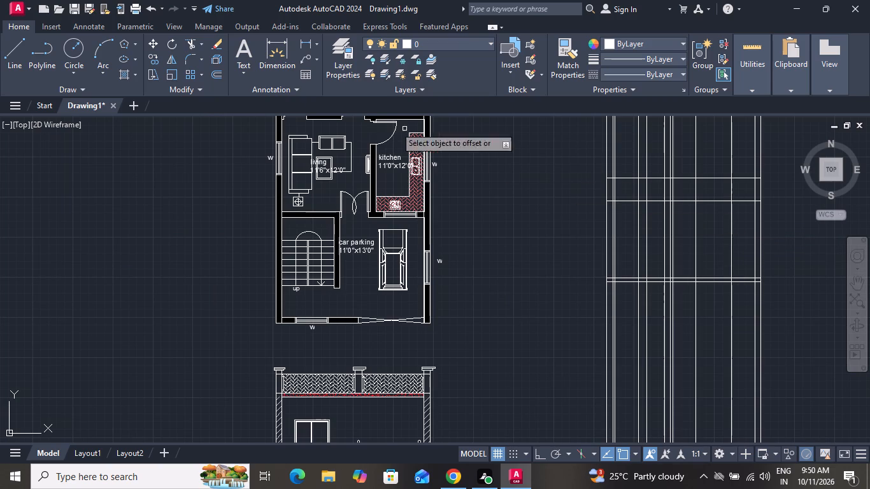
{"action": "left_click", "coordinate": [192, 49]}
{"action": "scroll", "coordinate": [341, 179], "scroll_direction": "down", "scroll_amount": 2}
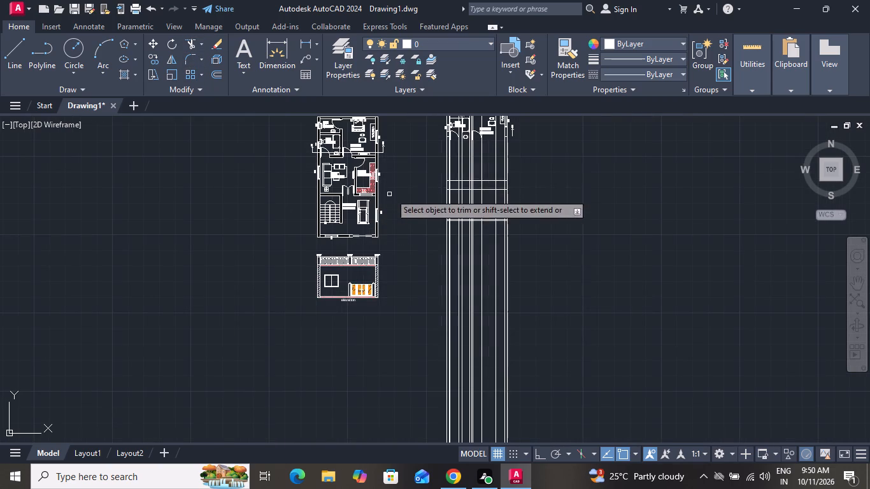
{"action": "left_click_drag", "start_coordinate": [516, 153], "coordinate": [503, 153]}
{"action": "left_click", "coordinate": [424, 157]}
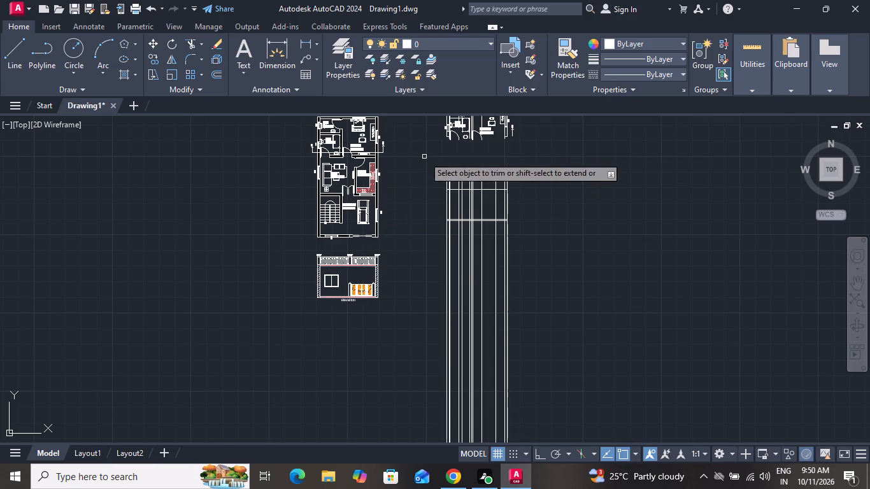
{"action": "left_click", "coordinate": [427, 265]}
{"action": "left_click", "coordinate": [546, 244]}
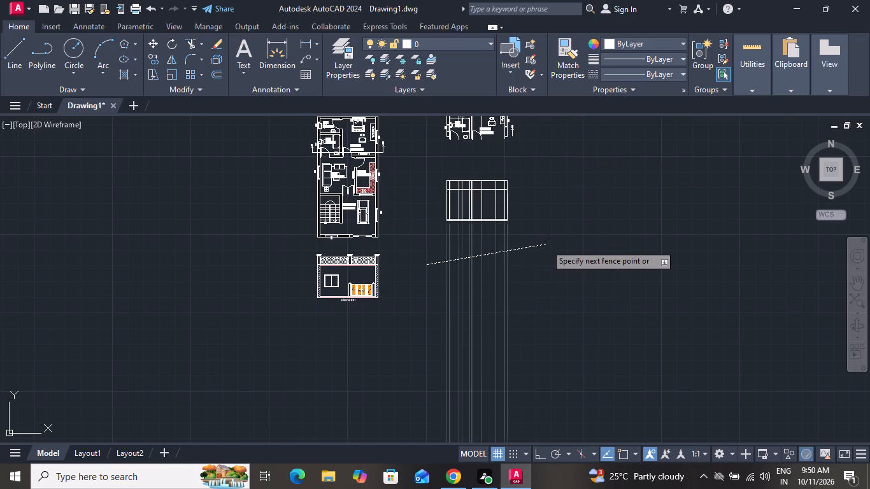
{"action": "scroll", "coordinate": [542, 255], "scroll_direction": "down", "scroll_amount": 2}
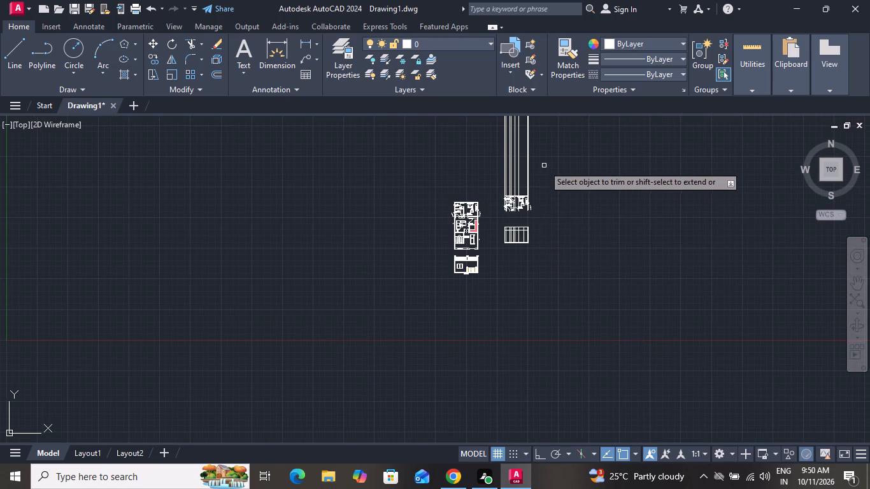
{"action": "left_click", "coordinate": [544, 166]}
{"action": "left_click", "coordinate": [496, 168]}
{"action": "scroll", "coordinate": [510, 204], "scroll_direction": "up", "scroll_amount": 3}
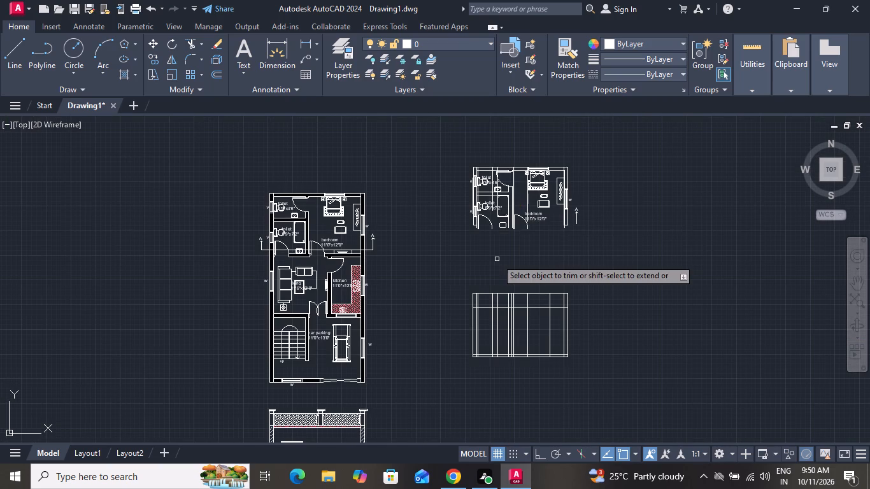
{"action": "right_click", "coordinate": [497, 259]}
{"action": "left_click", "coordinate": [521, 277]}
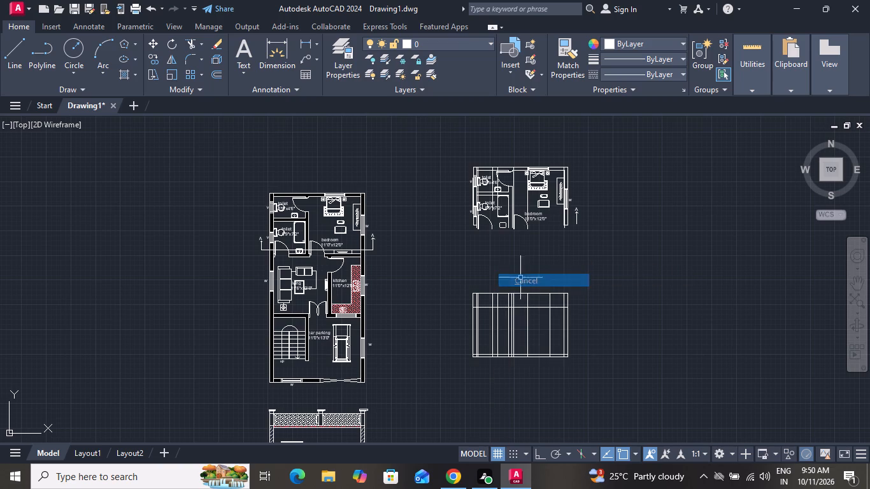
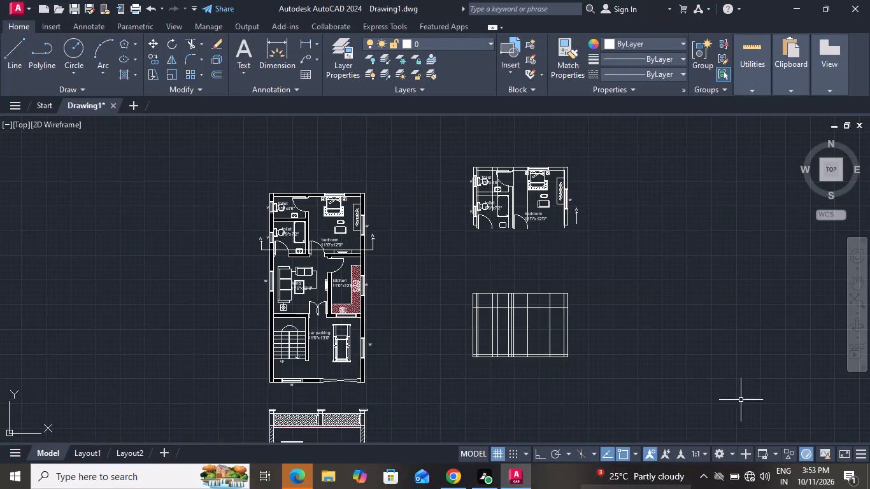
Insert the Toilet - Imperial block from the tool palettes into the empty space between the floor plan and the section.
{"action": "scroll", "coordinate": [504, 202], "scroll_direction": "up", "scroll_amount": 2}
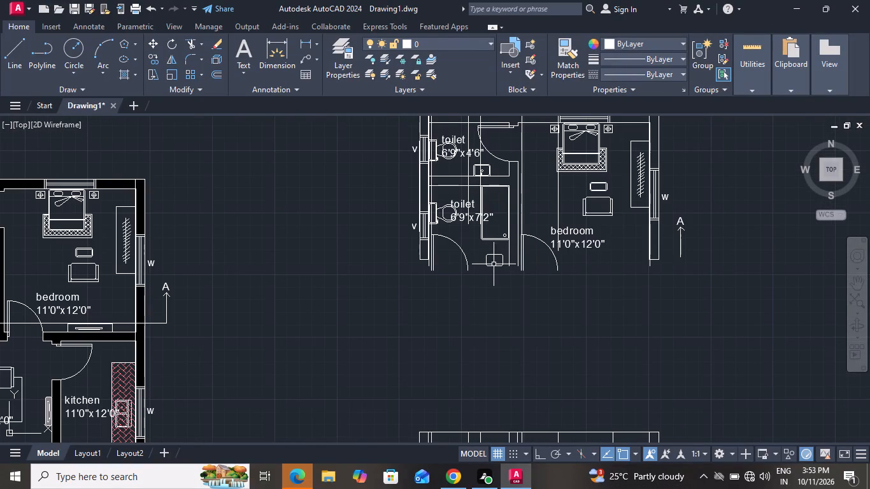
{"action": "scroll", "coordinate": [495, 267], "scroll_direction": "down", "scroll_amount": 1}
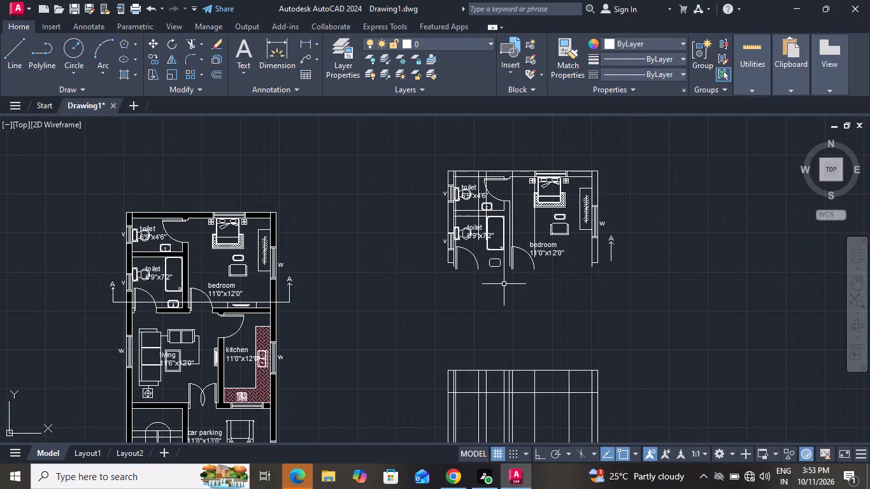
{"action": "scroll", "coordinate": [504, 284], "scroll_direction": "down", "scroll_amount": 1}
{"action": "scroll", "coordinate": [489, 367], "scroll_direction": "up", "scroll_amount": 1}
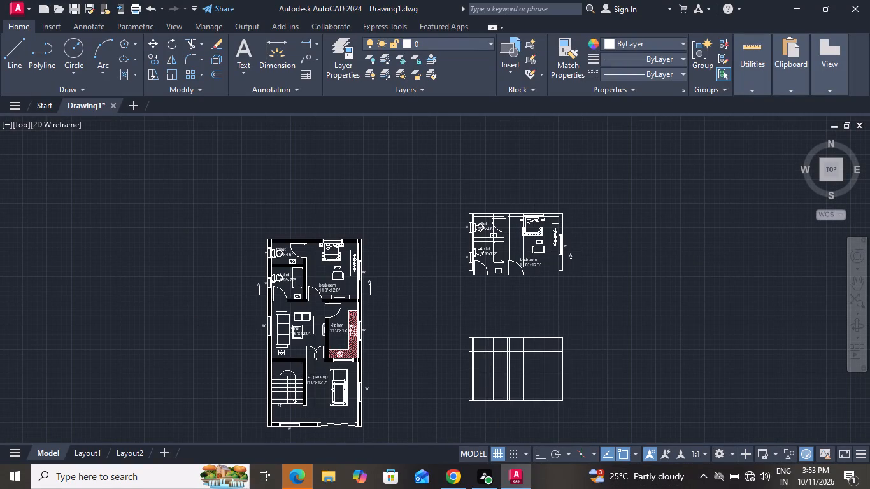
{"action": "scroll", "coordinate": [489, 367], "scroll_direction": "up", "scroll_amount": 1}
{"action": "scroll", "coordinate": [489, 367], "scroll_direction": "down", "scroll_amount": 1}
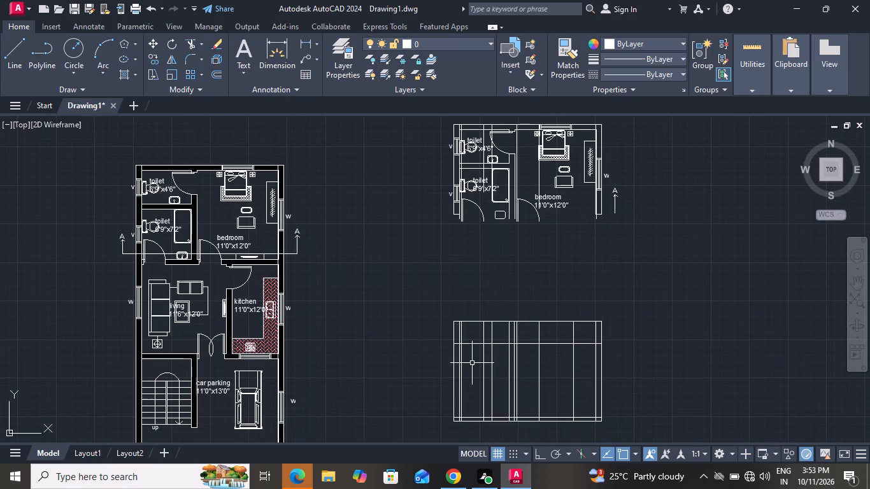
{"action": "key", "text": "r"}
{"action": "key", "text": "BackSpace"}
{"action": "key", "text": "t"}
{"action": "key", "text": "p"}
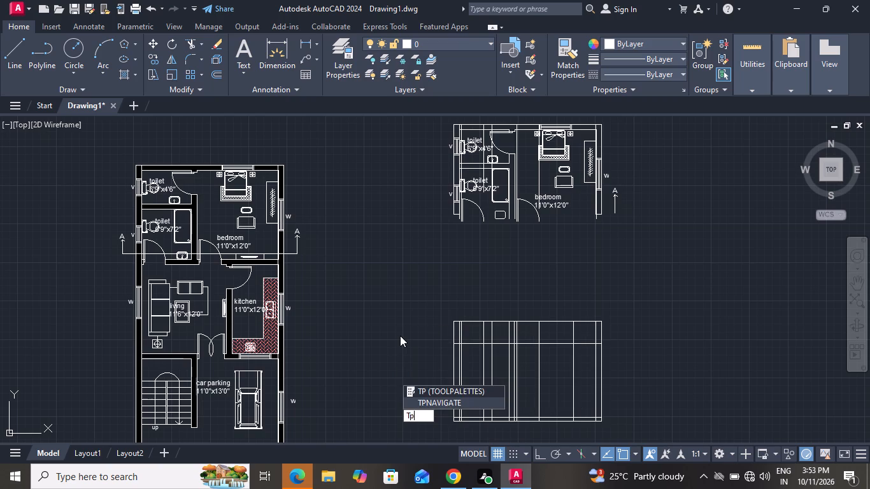
{"action": "key", "text": "space"}
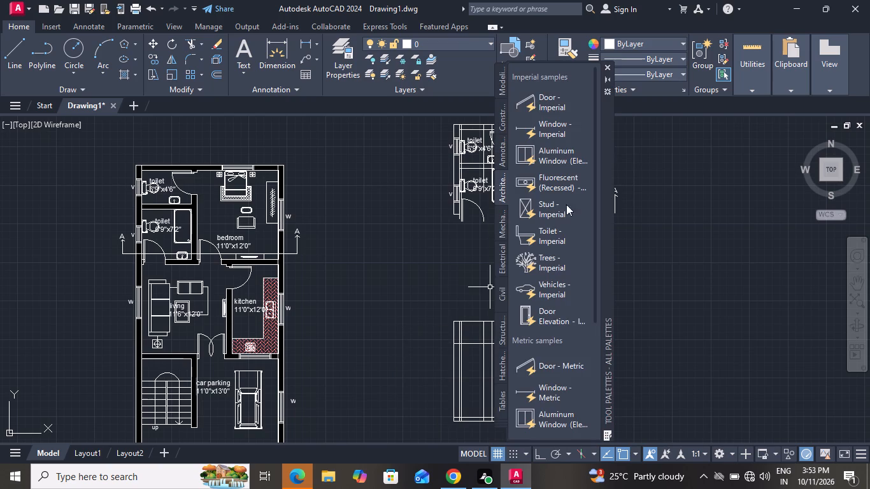
{"action": "left_click_drag", "start_coordinate": [535, 243], "coordinate": [292, 296]}
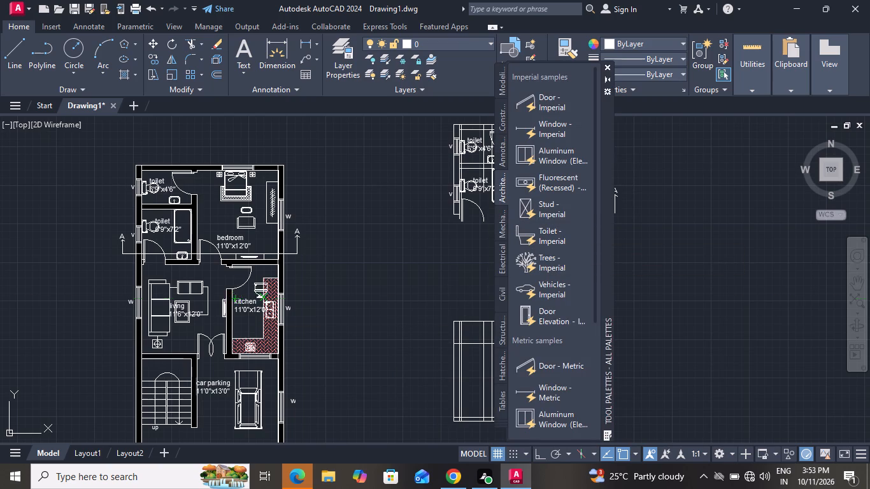
{"action": "left_click_drag", "start_coordinate": [292, 296], "coordinate": [357, 301]}
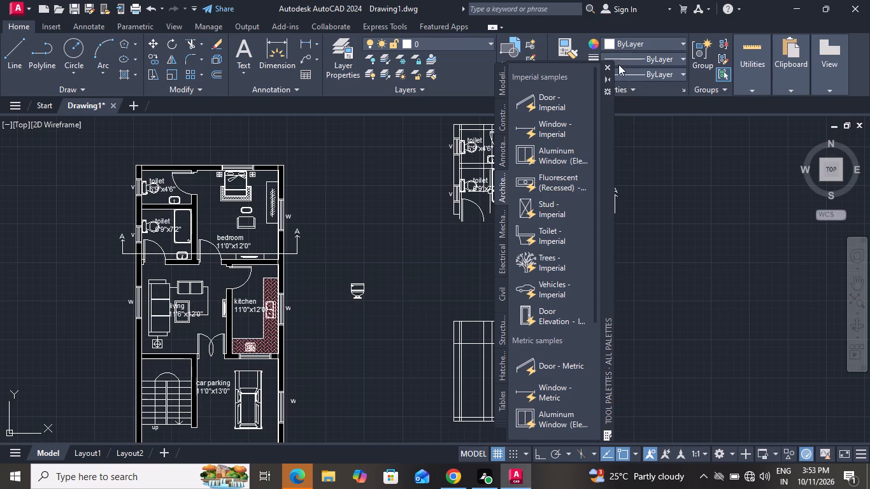
{"action": "left_click", "coordinate": [607, 64]}
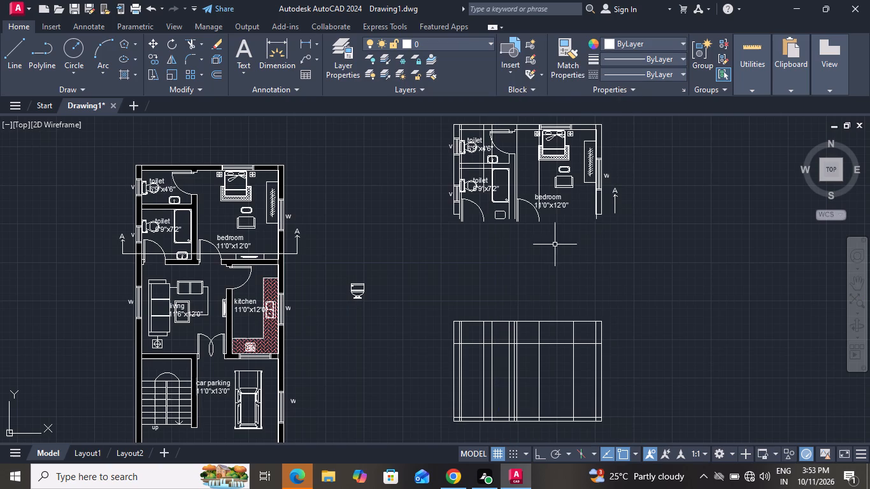
Switch the inserted toilet block to its Round (Side) view.
{"action": "left_click", "coordinate": [389, 267]}
{"action": "left_click", "coordinate": [338, 311]}
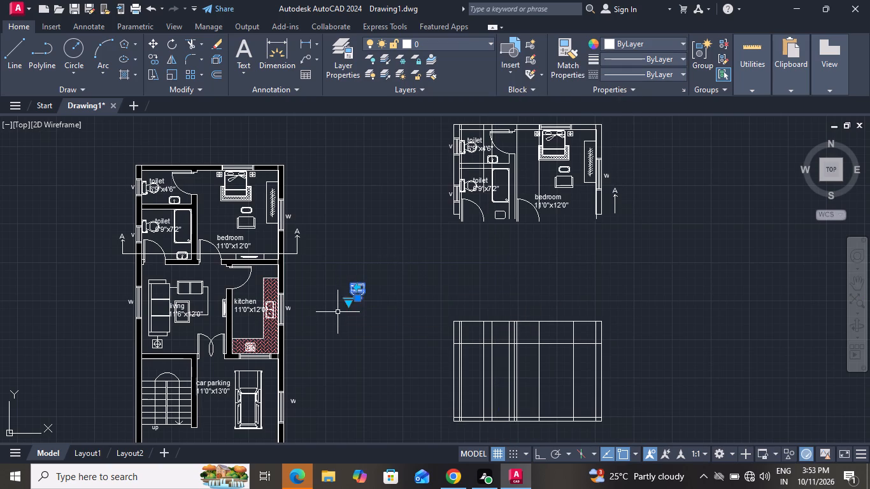
{"action": "left_click", "coordinate": [349, 303]}
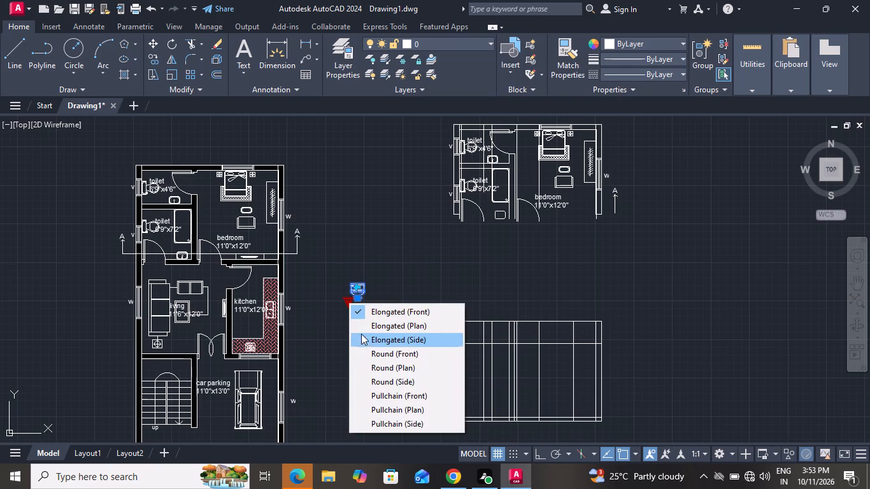
{"action": "left_click", "coordinate": [378, 378]}
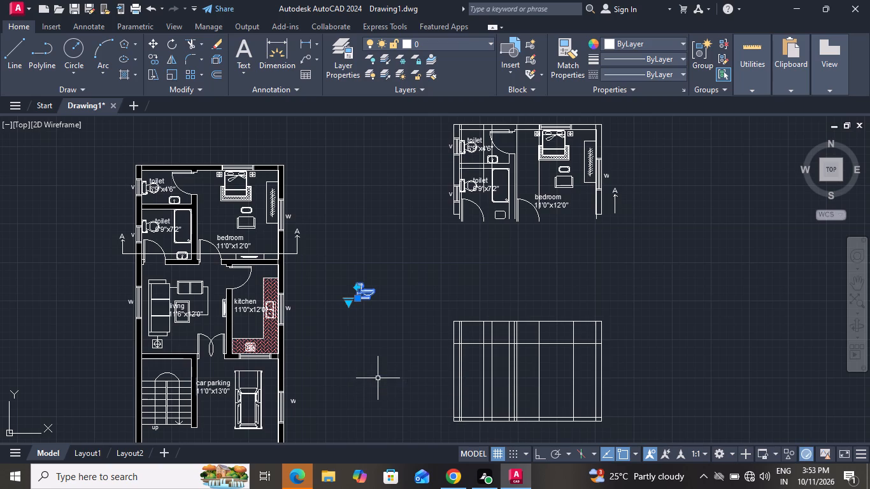
Move the toilet by its base onto the section's floor line, beside the inner face of the left outer wall.
{"action": "scroll", "coordinate": [345, 301], "scroll_direction": "up", "scroll_amount": 2}
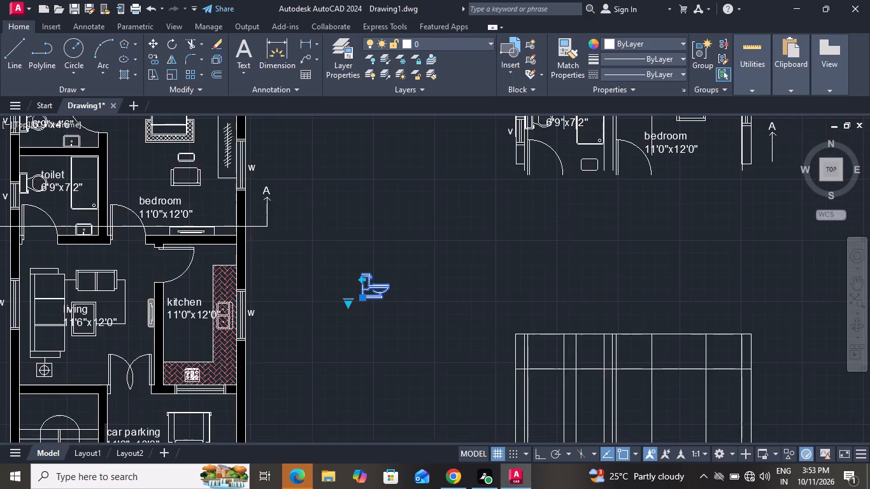
{"action": "scroll", "coordinate": [345, 301], "scroll_direction": "down", "scroll_amount": 2}
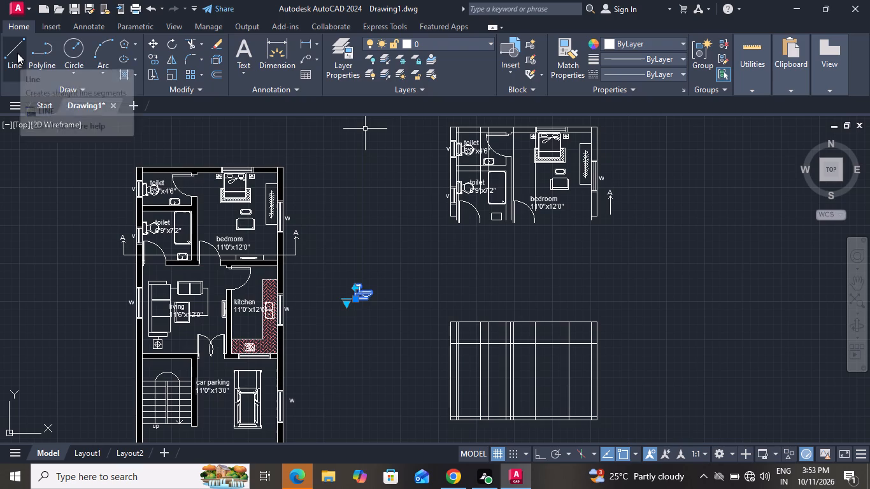
{"action": "left_click", "coordinate": [151, 44]}
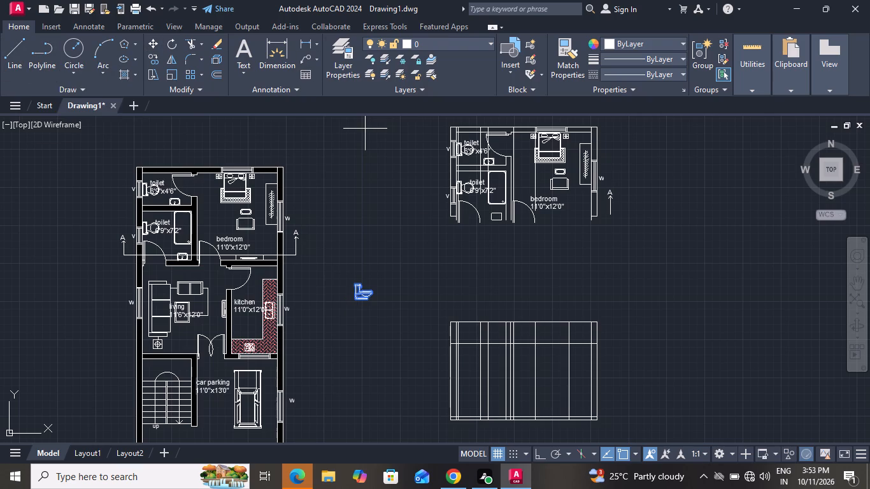
{"action": "scroll", "coordinate": [381, 292], "scroll_direction": "up", "scroll_amount": 3}
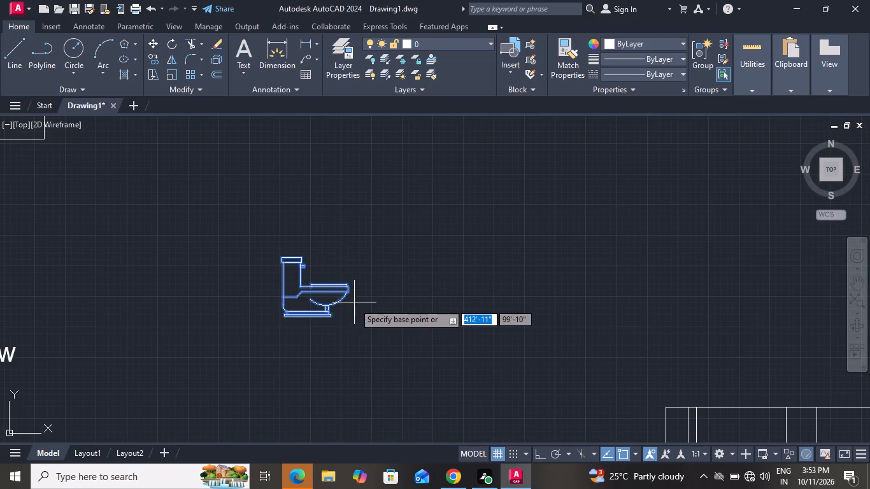
{"action": "left_click", "coordinate": [336, 316]}
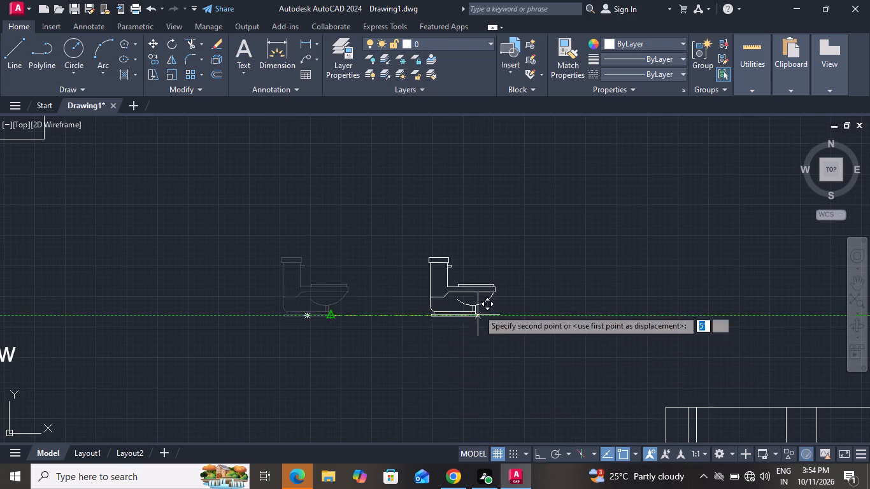
{"action": "scroll", "coordinate": [481, 299], "scroll_direction": "up", "scroll_amount": 2}
{"action": "scroll", "coordinate": [481, 299], "scroll_direction": "down", "scroll_amount": 4}
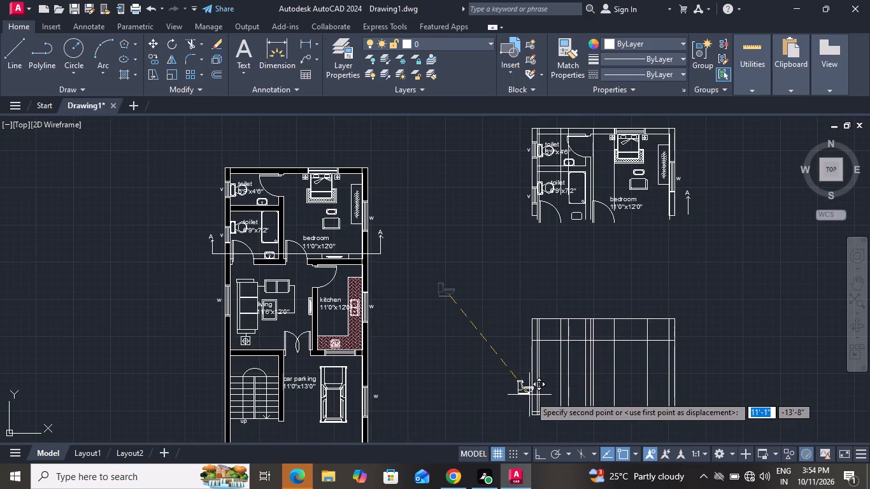
{"action": "scroll", "coordinate": [553, 403], "scroll_direction": "up", "scroll_amount": 5}
{"action": "scroll", "coordinate": [556, 375], "scroll_direction": "down", "scroll_amount": 3}
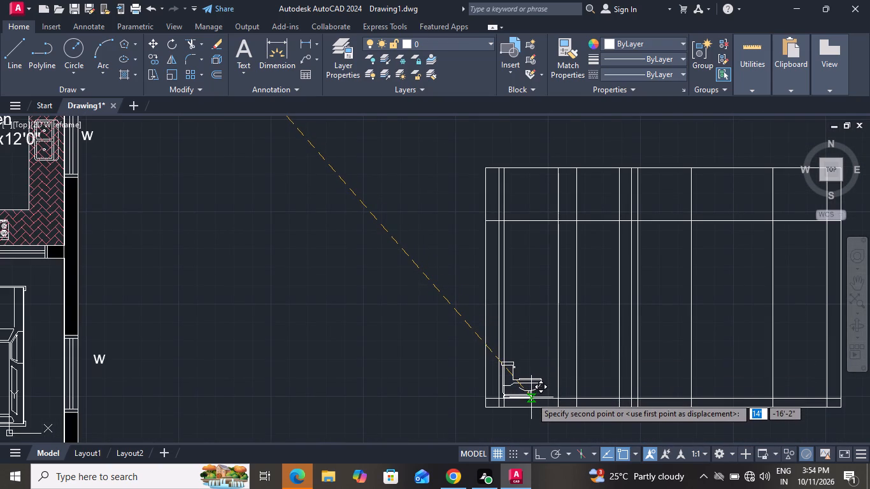
{"action": "left_click", "coordinate": [531, 396]}
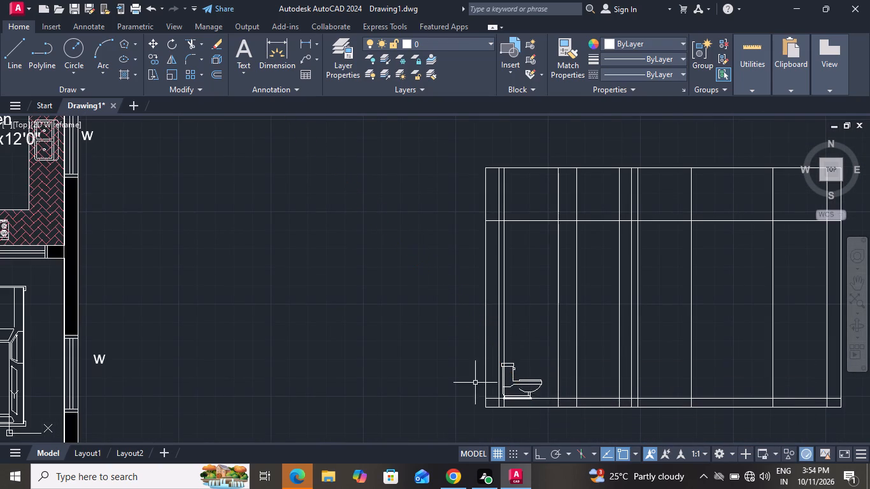
Move the toilet 2" to the right so its tank sits against the inner face of the left wall.
{"action": "scroll", "coordinate": [474, 381], "scroll_direction": "up", "scroll_amount": 3}
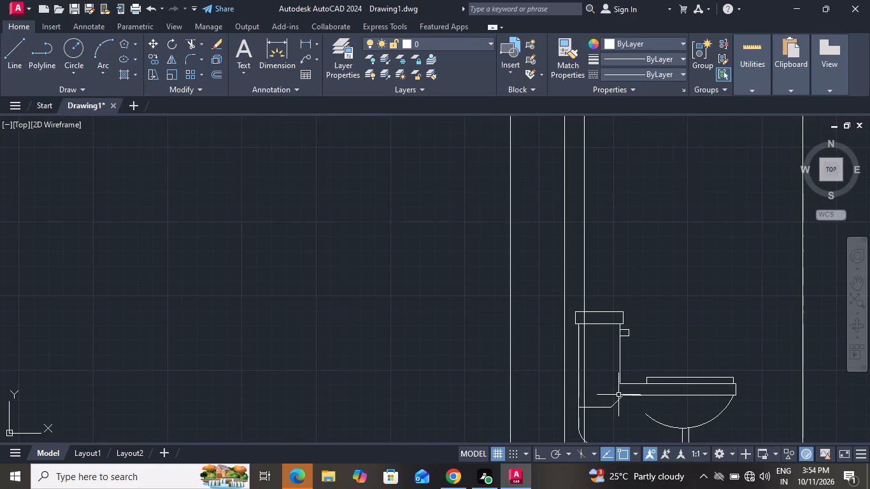
{"action": "left_click", "coordinate": [619, 399]}
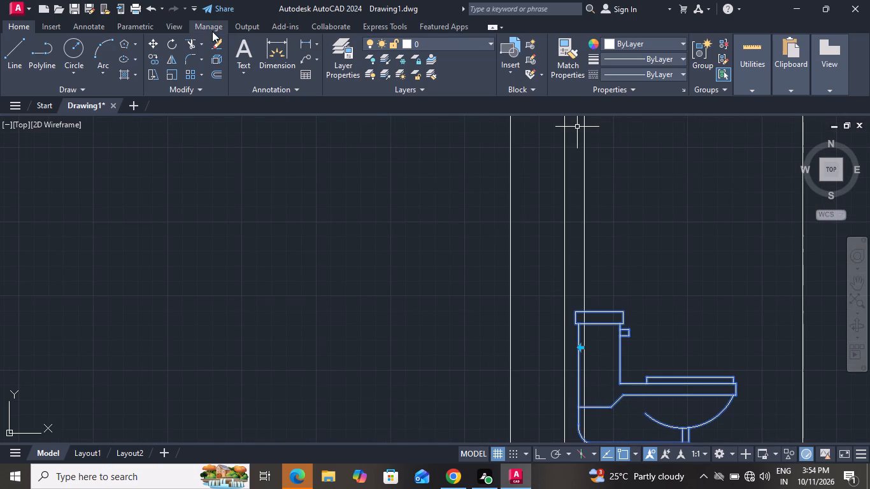
{"action": "left_click", "coordinate": [148, 40]}
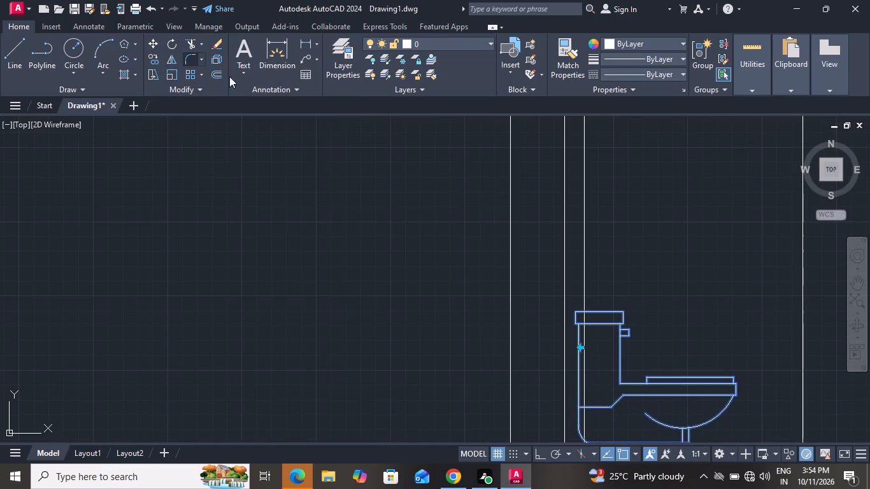
{"action": "left_click", "coordinate": [574, 309]}
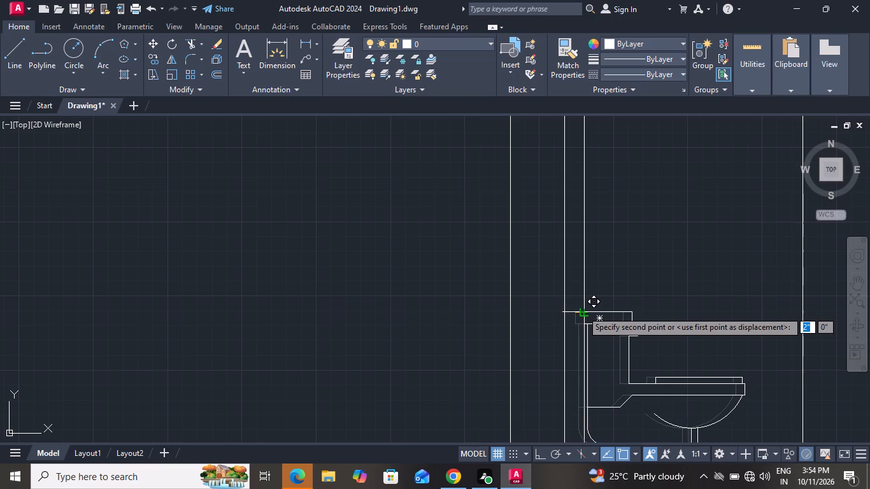
{"action": "left_click", "coordinate": [582, 311]}
{"action": "scroll", "coordinate": [565, 281], "scroll_direction": "down", "scroll_amount": 2}
{"action": "scroll", "coordinate": [504, 269], "scroll_direction": "up", "scroll_amount": 1}
{"action": "scroll", "coordinate": [496, 263], "scroll_direction": "down", "scroll_amount": 2}
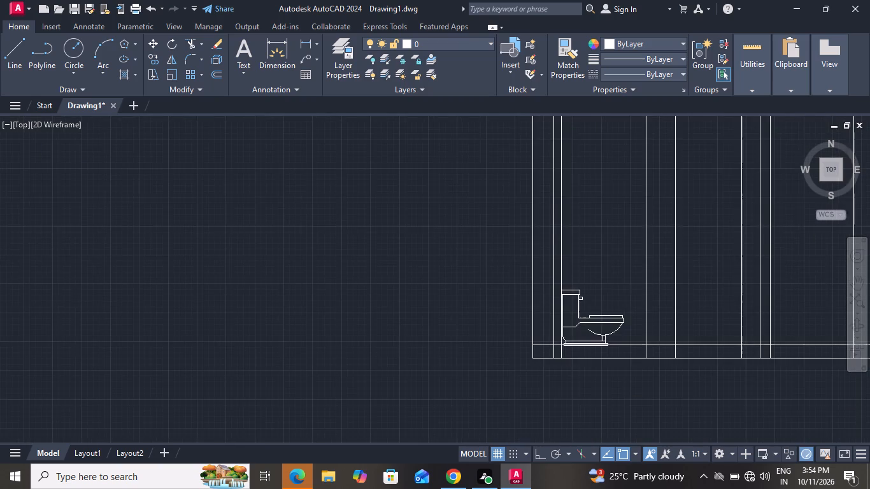
Trim away the three extra vertical lines between the left outer wall and the middle partition, both below and above the upper level line.
{"action": "scroll", "coordinate": [496, 263], "scroll_direction": "down", "scroll_amount": 4}
{"action": "scroll", "coordinate": [525, 204], "scroll_direction": "up", "scroll_amount": 2}
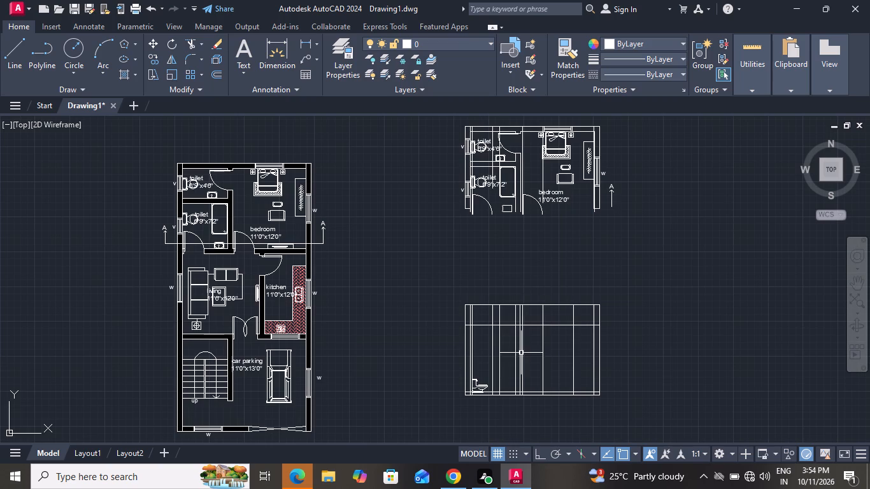
{"action": "scroll", "coordinate": [510, 341], "scroll_direction": "up", "scroll_amount": 3}
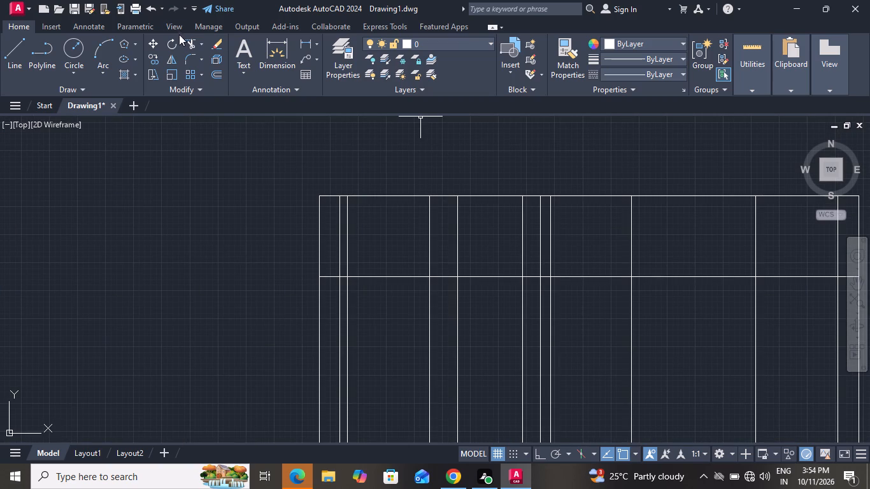
{"action": "left_click", "coordinate": [187, 39]}
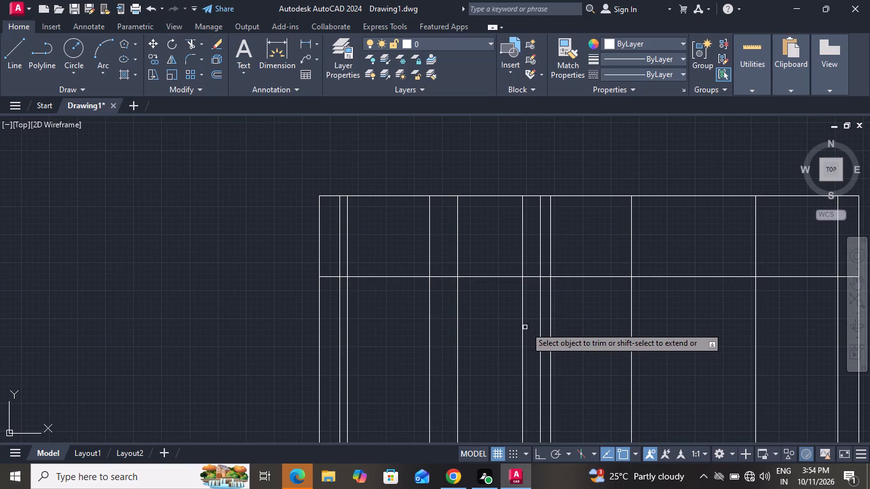
{"action": "scroll", "coordinate": [531, 329], "scroll_direction": "down", "scroll_amount": 1}
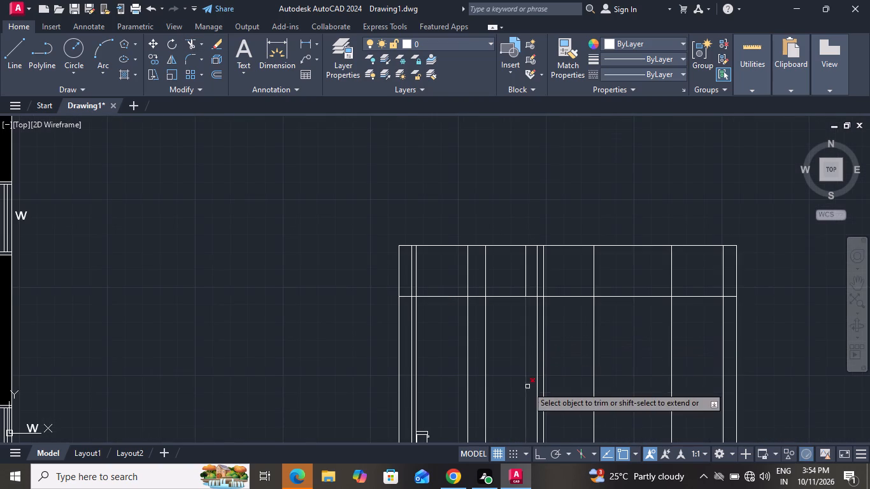
{"action": "scroll", "coordinate": [527, 386], "scroll_direction": "down", "scroll_amount": 2}
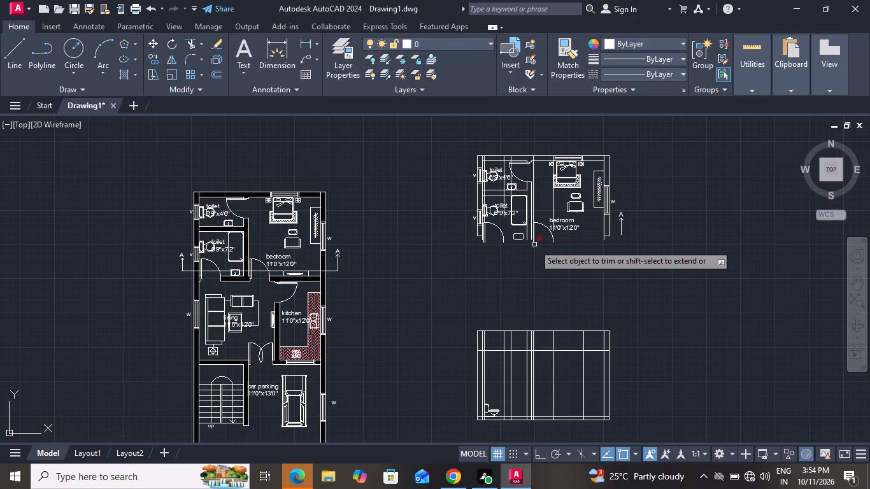
{"action": "scroll", "coordinate": [523, 354], "scroll_direction": "up", "scroll_amount": 2}
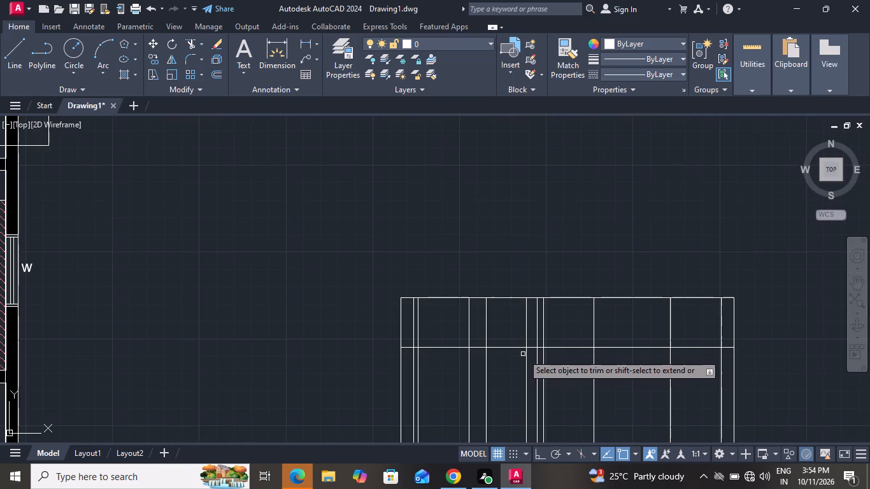
{"action": "left_click", "coordinate": [526, 355]}
{"action": "left_click", "coordinate": [509, 360]}
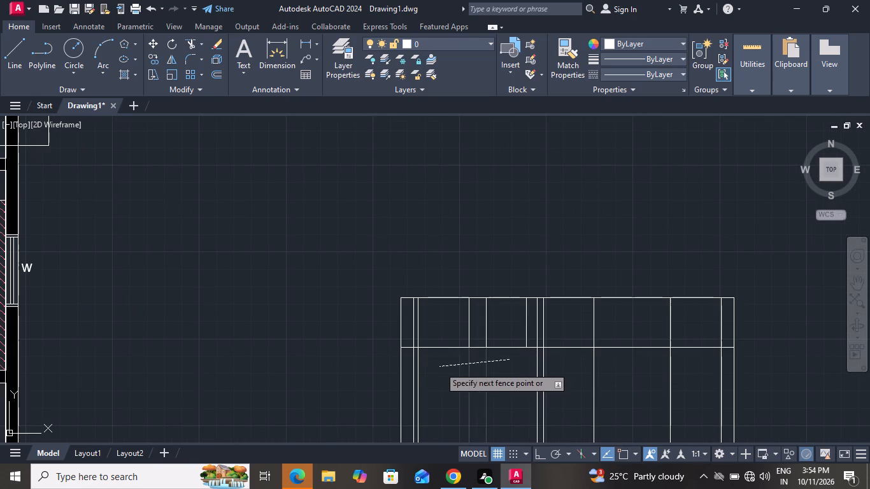
{"action": "left_click", "coordinate": [439, 367]}
{"action": "left_click", "coordinate": [525, 325]}
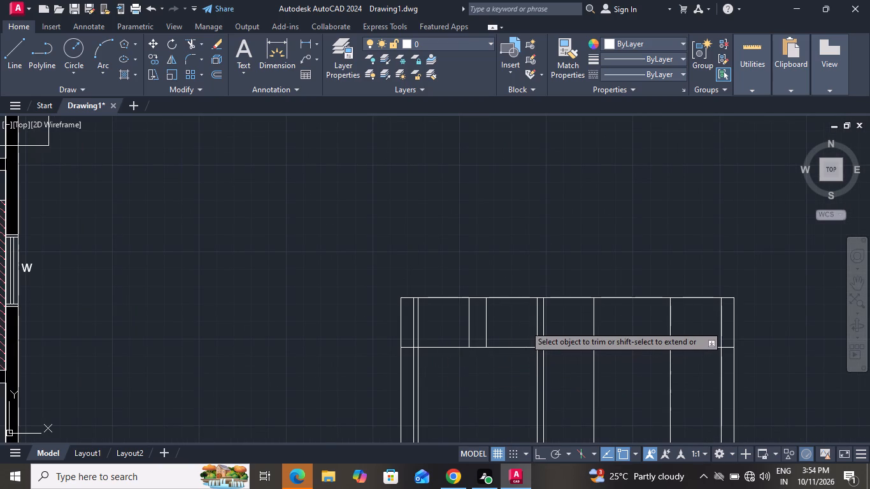
{"action": "left_click", "coordinate": [485, 320]}
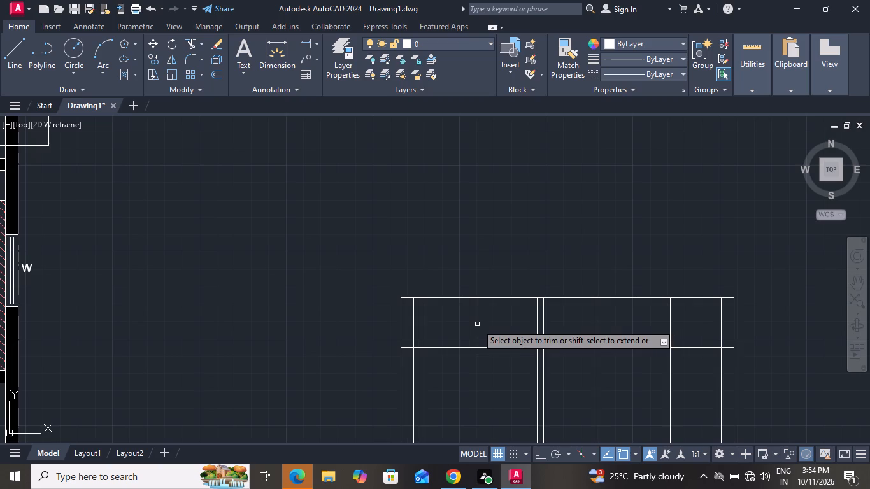
{"action": "left_click", "coordinate": [469, 325]}
{"action": "scroll", "coordinate": [473, 322], "scroll_direction": "down", "scroll_amount": 1}
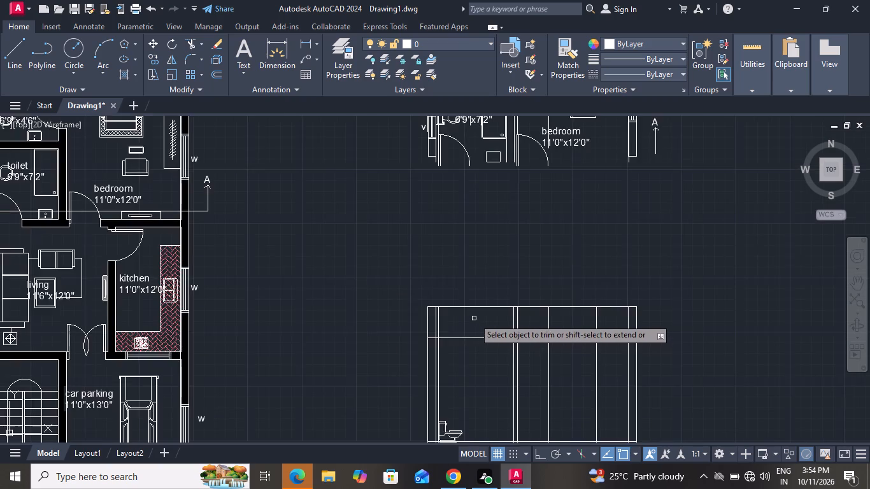
{"action": "scroll", "coordinate": [475, 316], "scroll_direction": "down", "scroll_amount": 1}
{"action": "scroll", "coordinate": [460, 400], "scroll_direction": "up", "scroll_amount": 2}
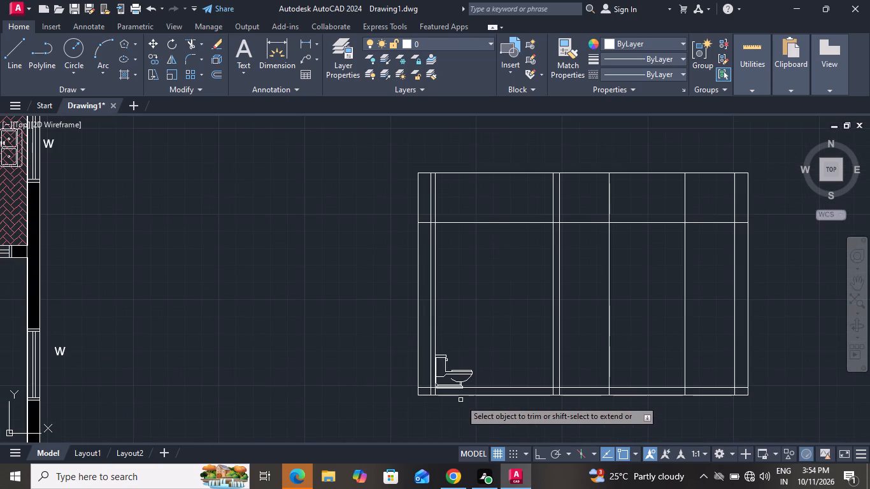
{"action": "right_click", "coordinate": [457, 409]}
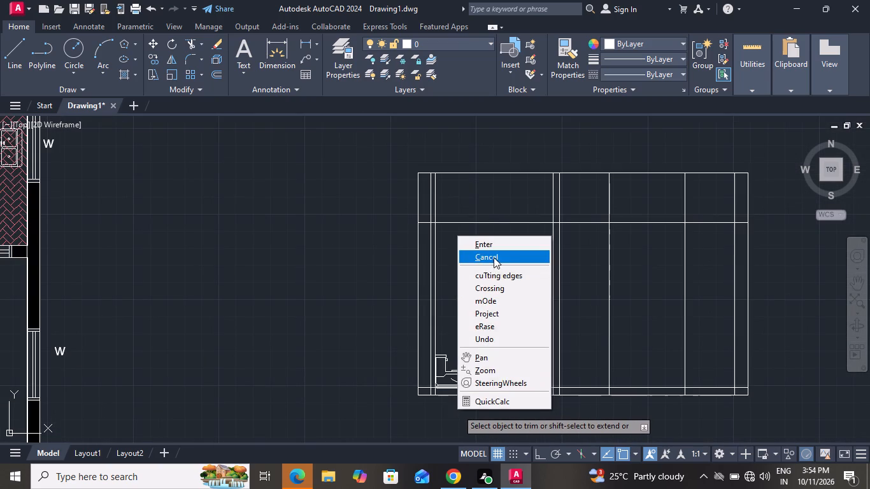
{"action": "left_click", "coordinate": [494, 256]}
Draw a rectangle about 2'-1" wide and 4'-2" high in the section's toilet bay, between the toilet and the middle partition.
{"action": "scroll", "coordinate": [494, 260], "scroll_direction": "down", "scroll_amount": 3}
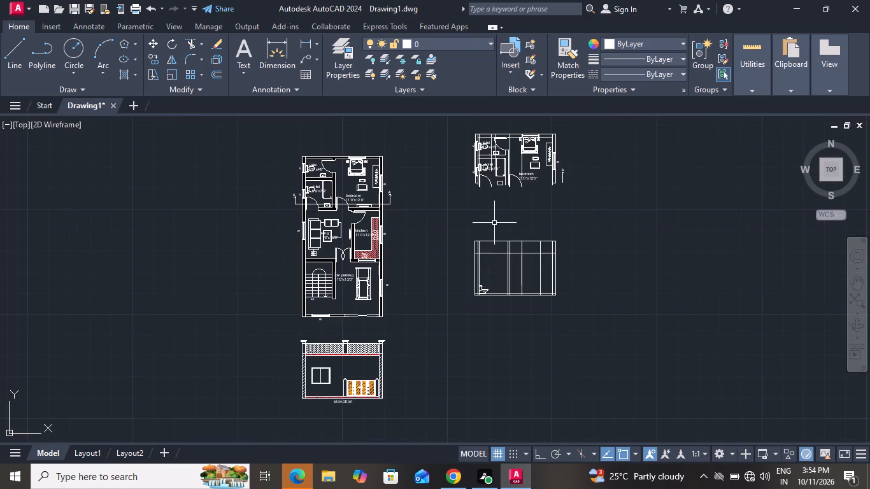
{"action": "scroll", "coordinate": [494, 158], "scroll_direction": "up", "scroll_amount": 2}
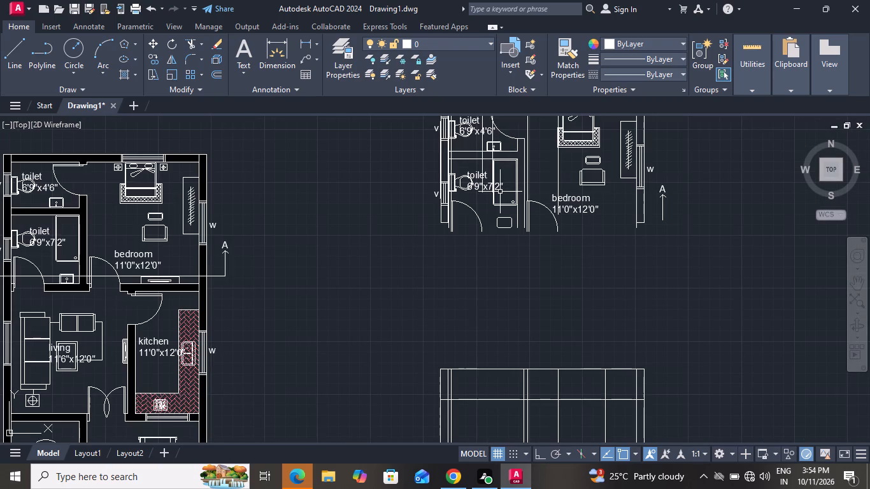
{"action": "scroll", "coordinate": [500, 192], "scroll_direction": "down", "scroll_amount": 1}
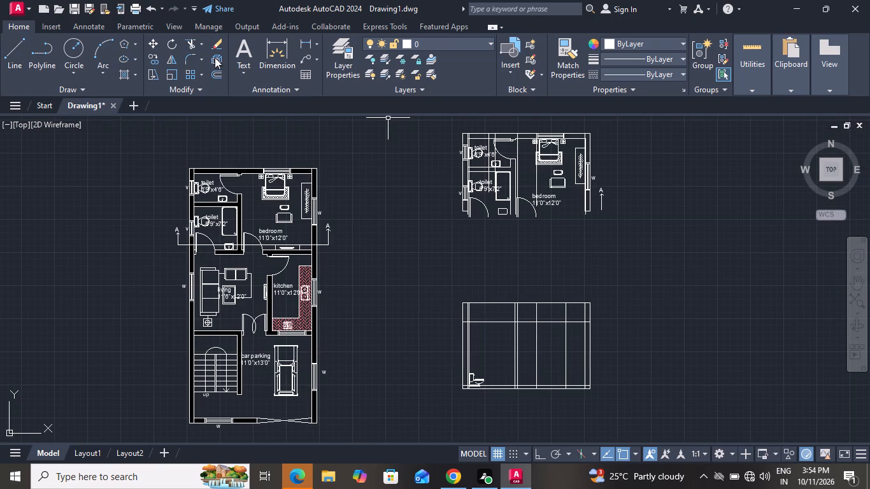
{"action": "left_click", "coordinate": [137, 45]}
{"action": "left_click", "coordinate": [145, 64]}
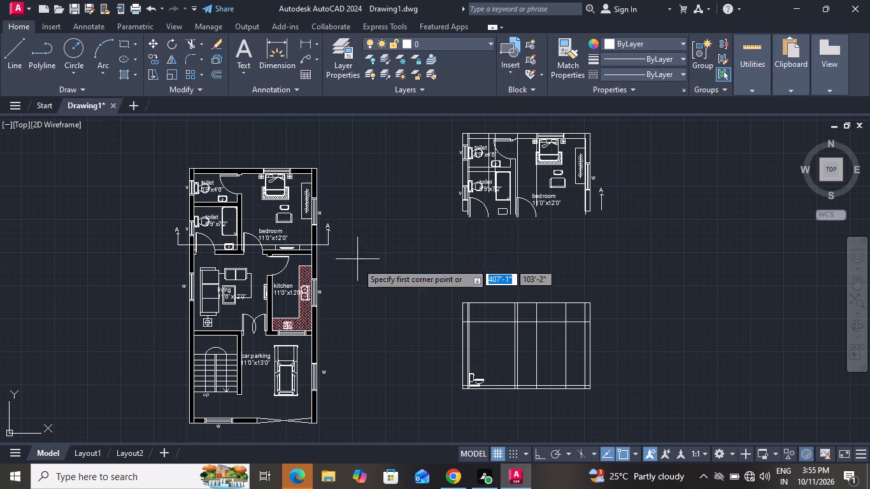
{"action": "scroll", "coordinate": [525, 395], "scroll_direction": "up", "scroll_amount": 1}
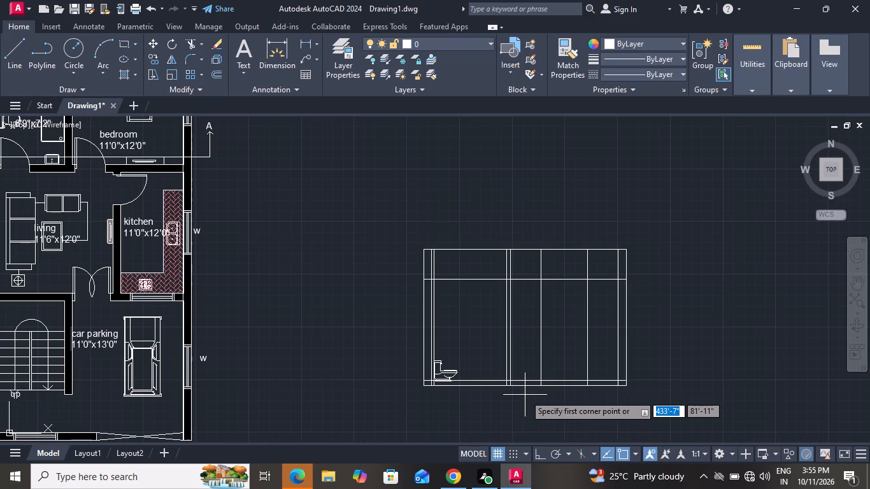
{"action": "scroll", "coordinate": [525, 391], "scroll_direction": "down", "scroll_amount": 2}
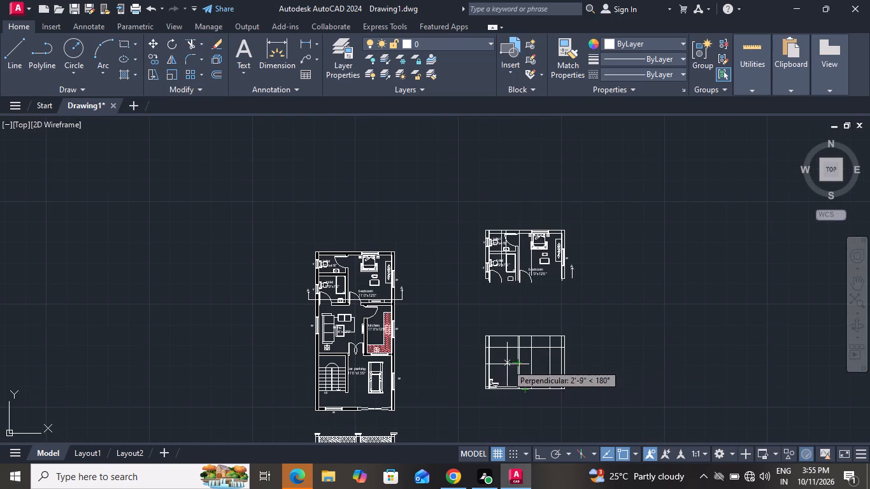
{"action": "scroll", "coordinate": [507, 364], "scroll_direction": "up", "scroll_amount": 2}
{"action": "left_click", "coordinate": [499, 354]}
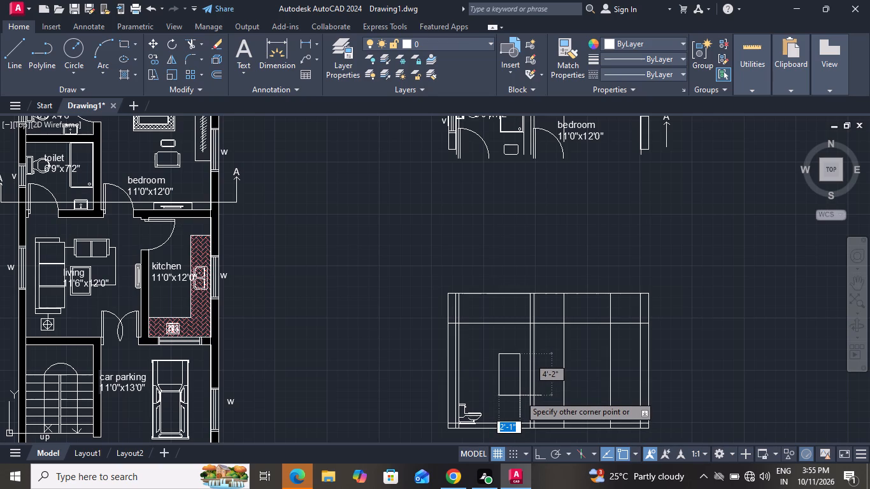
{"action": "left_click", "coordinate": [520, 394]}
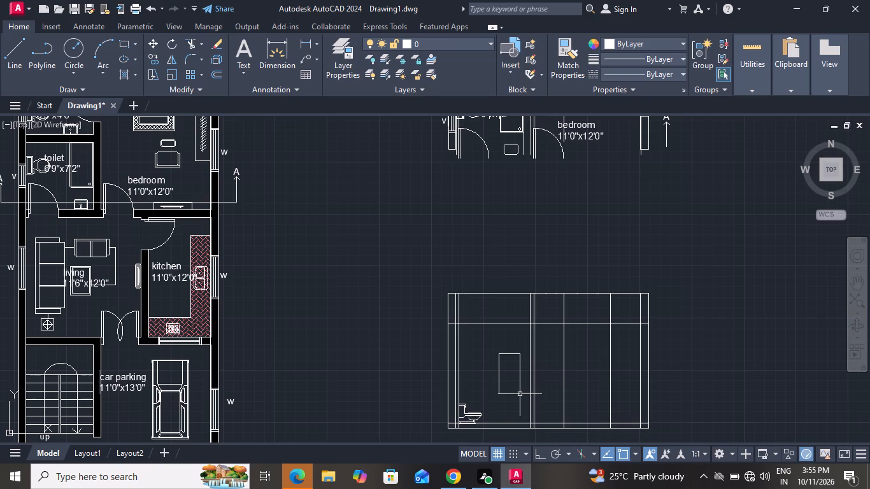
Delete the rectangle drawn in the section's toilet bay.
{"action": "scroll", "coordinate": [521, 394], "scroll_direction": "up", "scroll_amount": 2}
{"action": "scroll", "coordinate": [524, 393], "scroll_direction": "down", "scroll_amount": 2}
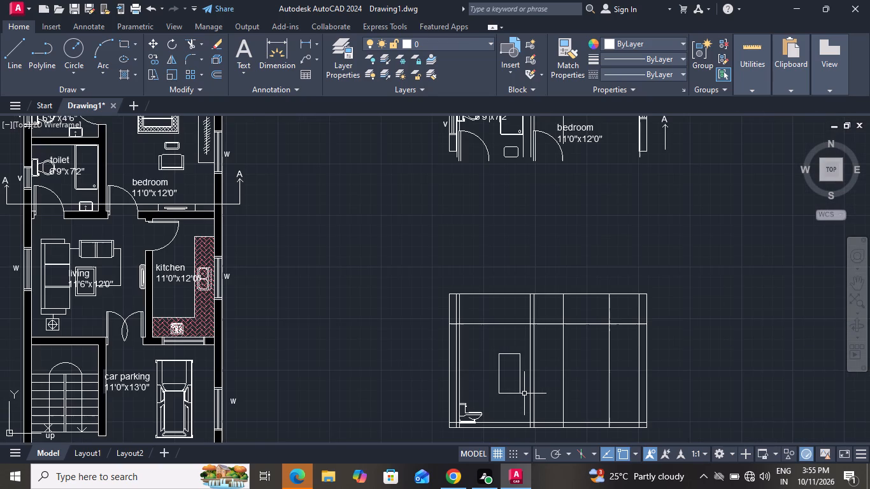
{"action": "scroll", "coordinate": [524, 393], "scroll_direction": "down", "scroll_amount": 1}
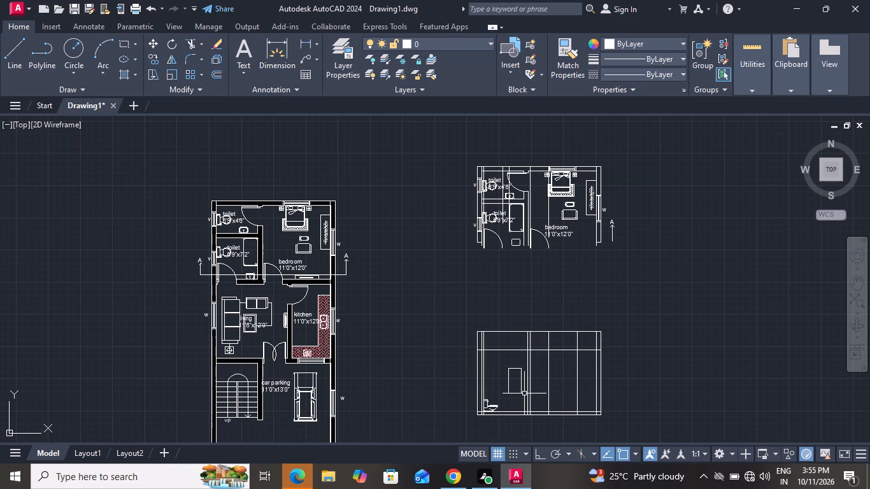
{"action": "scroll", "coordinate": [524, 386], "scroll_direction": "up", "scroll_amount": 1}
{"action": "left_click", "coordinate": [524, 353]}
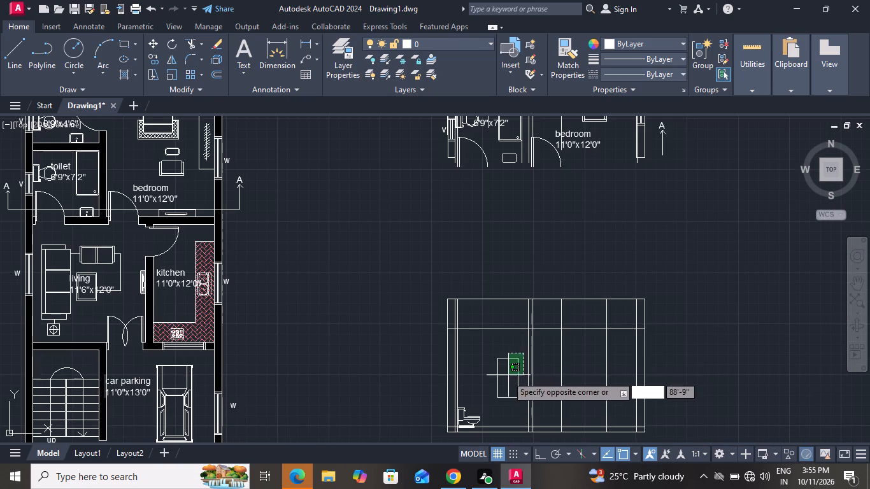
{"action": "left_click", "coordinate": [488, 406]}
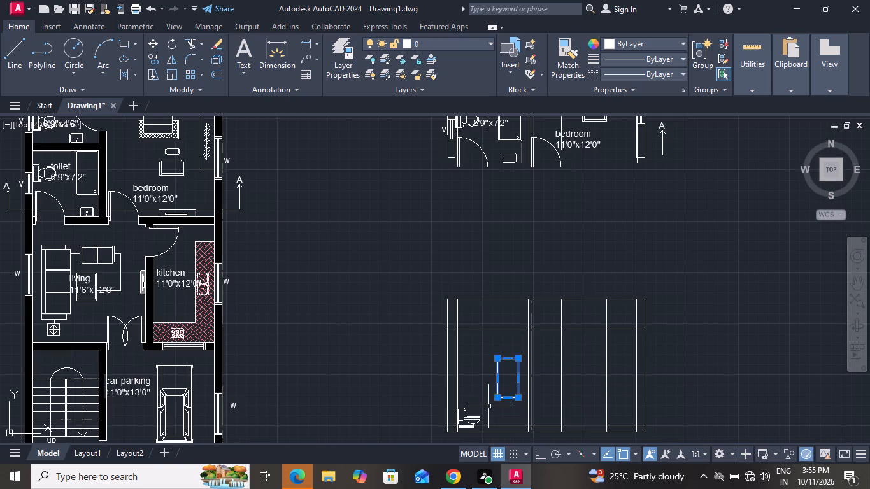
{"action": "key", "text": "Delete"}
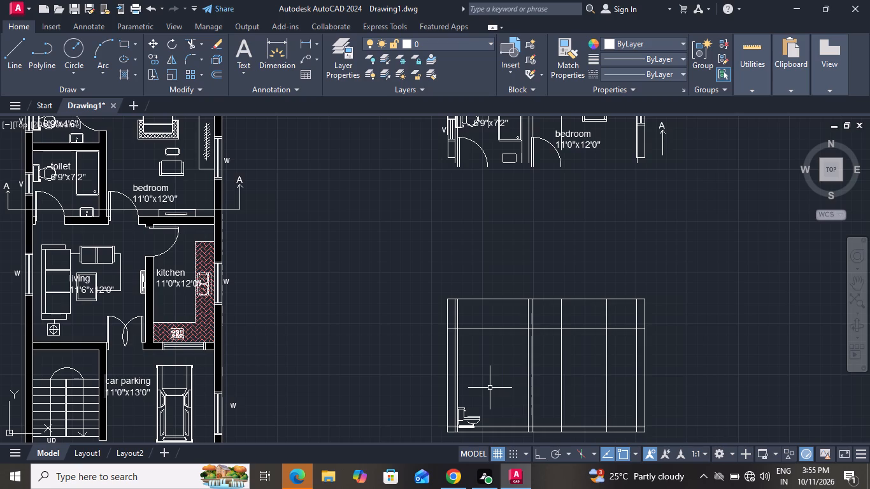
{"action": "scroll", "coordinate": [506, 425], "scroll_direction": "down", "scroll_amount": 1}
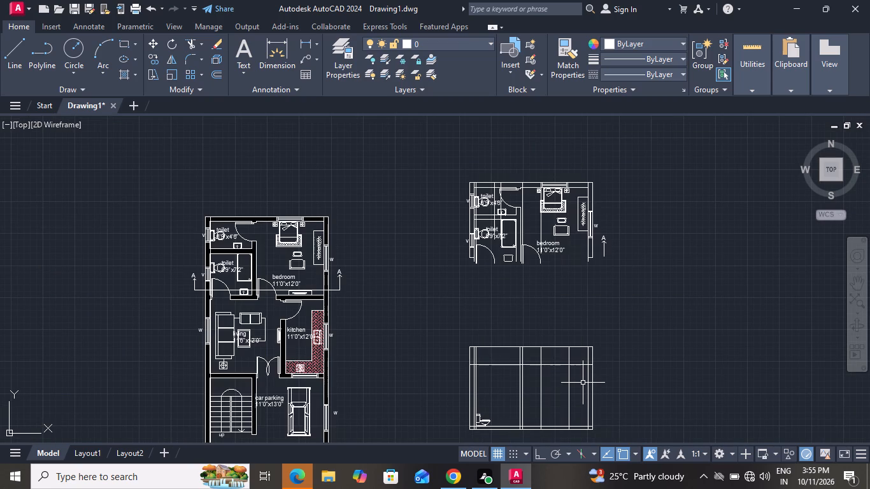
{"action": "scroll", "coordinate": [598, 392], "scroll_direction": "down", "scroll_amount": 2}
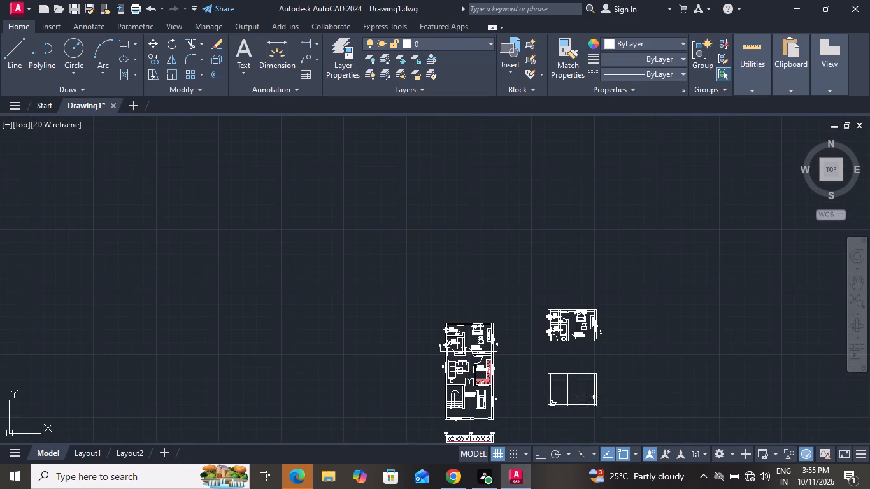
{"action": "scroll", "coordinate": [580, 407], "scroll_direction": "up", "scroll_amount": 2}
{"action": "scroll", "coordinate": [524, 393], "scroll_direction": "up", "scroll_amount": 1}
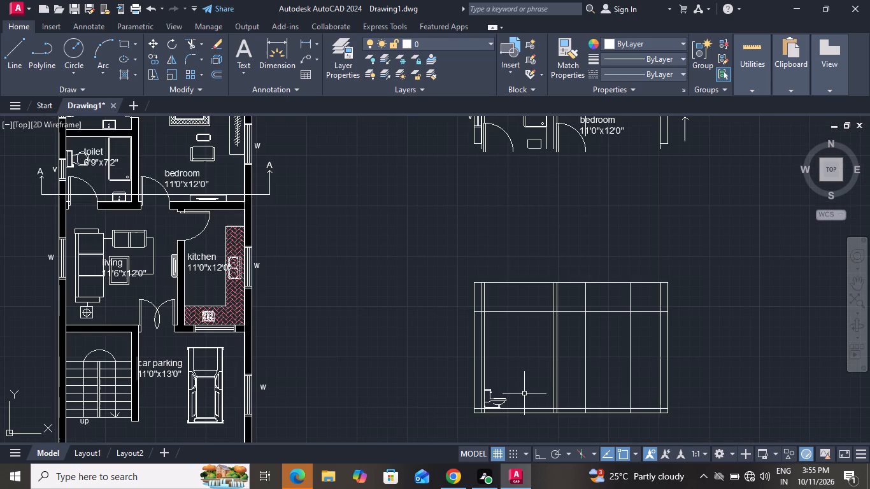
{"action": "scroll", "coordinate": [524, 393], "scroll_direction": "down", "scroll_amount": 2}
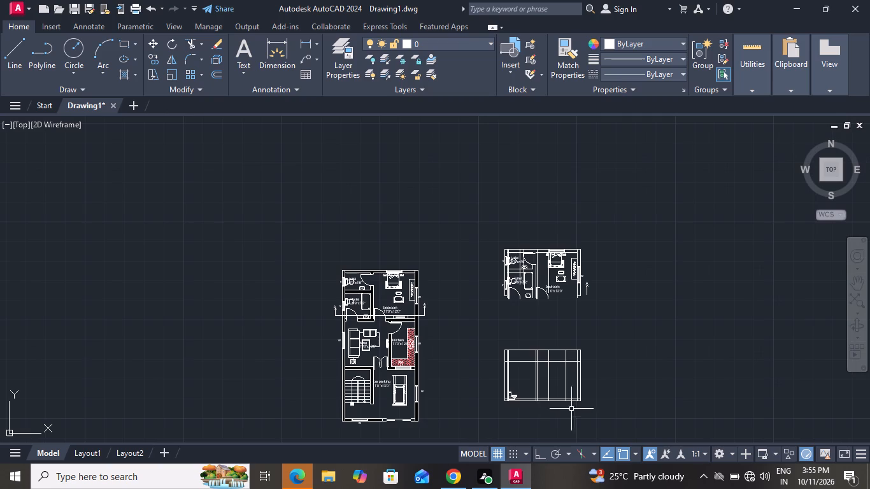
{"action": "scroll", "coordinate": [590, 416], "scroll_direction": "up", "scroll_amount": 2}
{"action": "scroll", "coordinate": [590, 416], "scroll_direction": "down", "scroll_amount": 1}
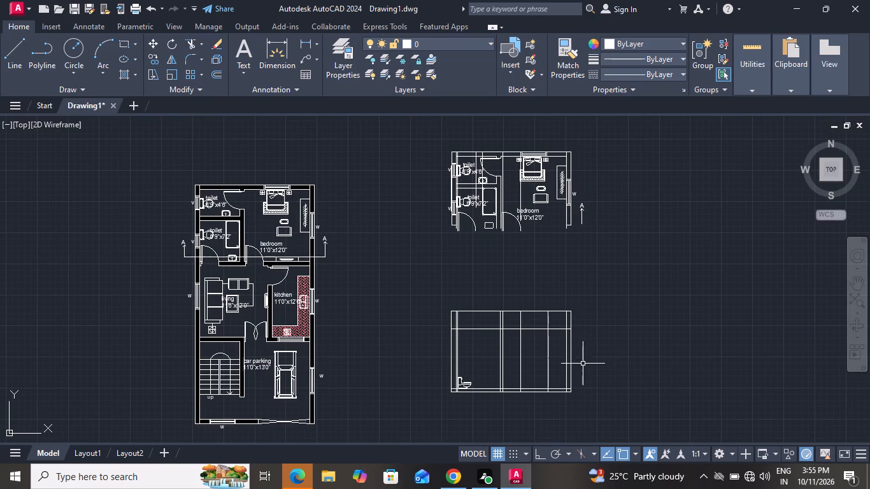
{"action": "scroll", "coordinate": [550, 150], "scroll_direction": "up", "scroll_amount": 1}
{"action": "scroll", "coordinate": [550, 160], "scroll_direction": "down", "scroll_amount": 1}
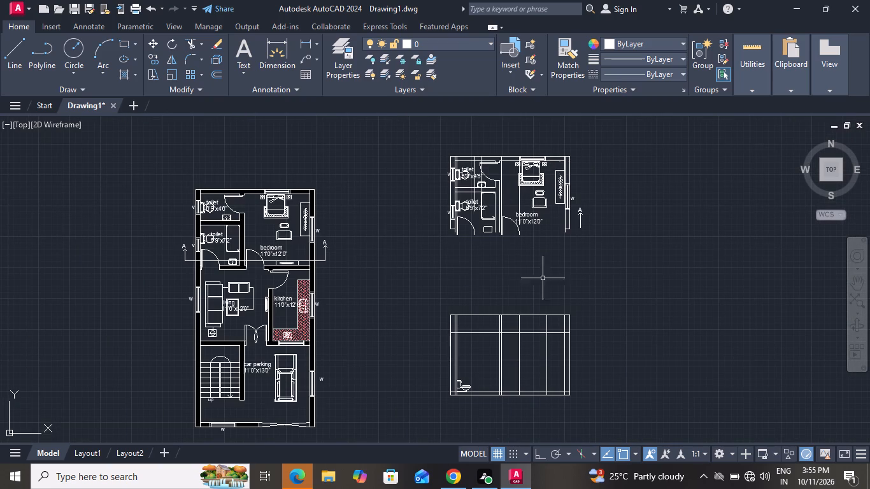
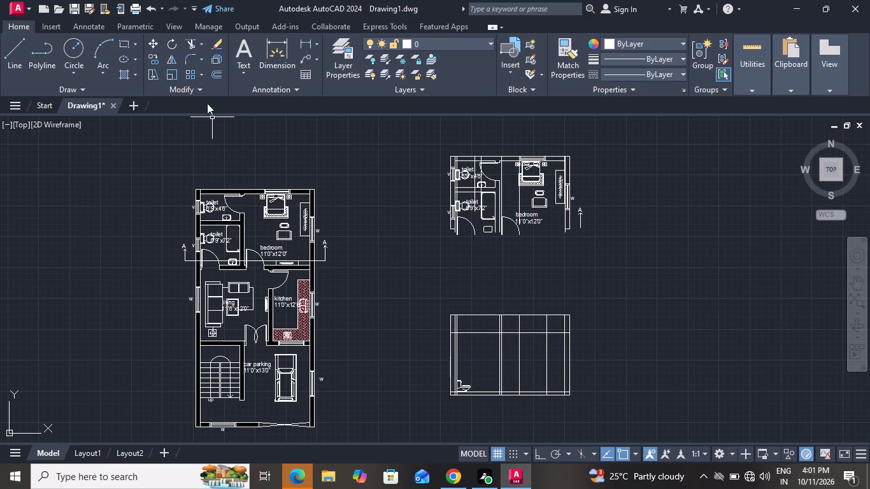
Draw a rectangle about 1'-4" wide and 7'-5" high in the section, against the right wall's inner face and standing on the floor line.
{"action": "left_click", "coordinate": [122, 41]}
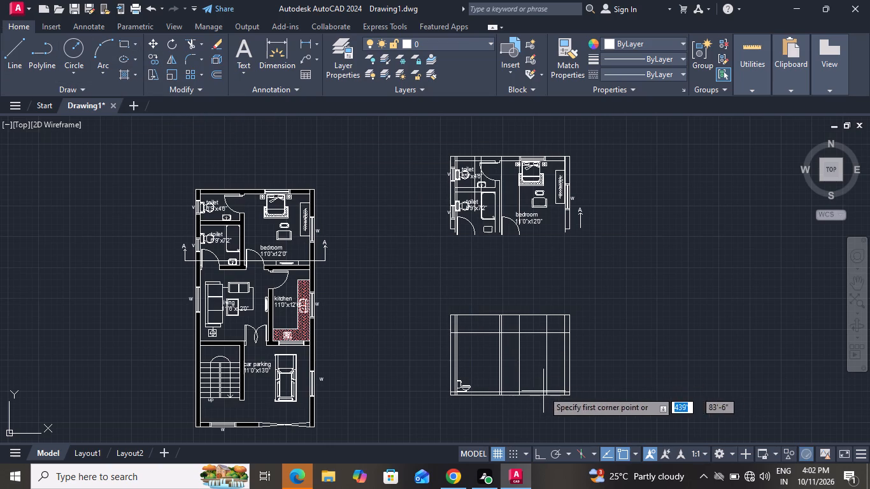
{"action": "scroll", "coordinate": [555, 376], "scroll_direction": "up", "scroll_amount": 1}
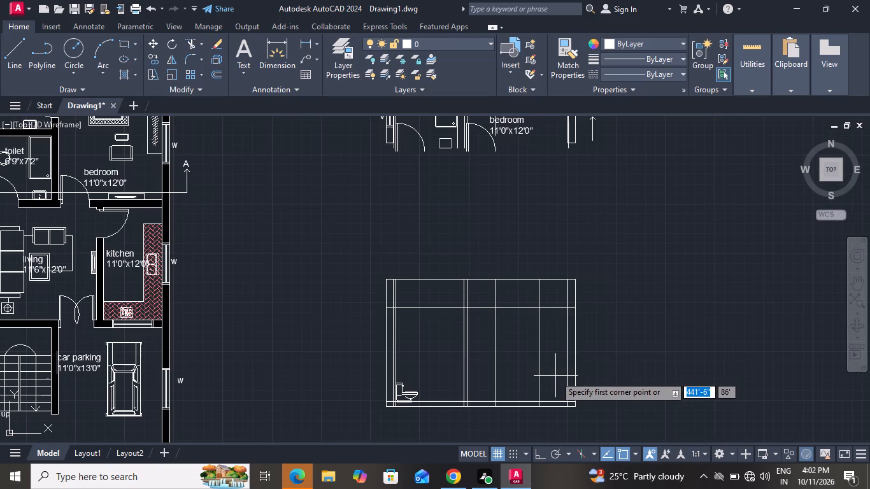
{"action": "scroll", "coordinate": [571, 348], "scroll_direction": "down", "scroll_amount": 1}
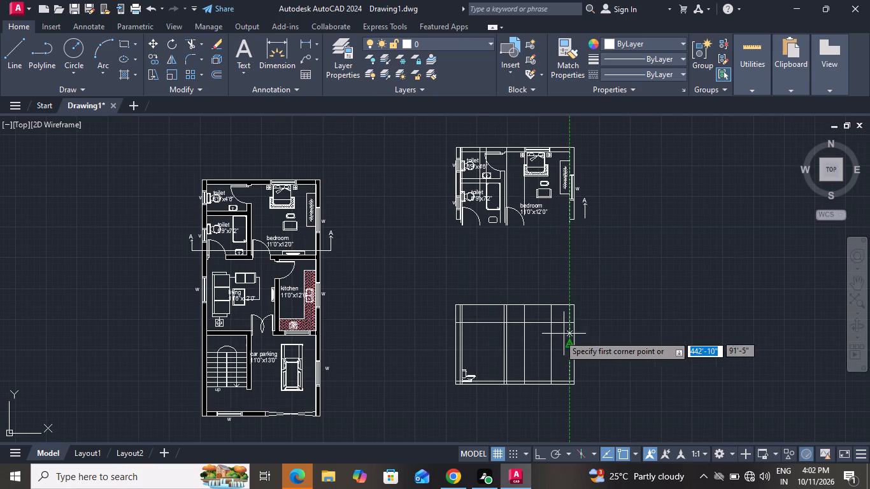
{"action": "left_click", "coordinate": [569, 334]}
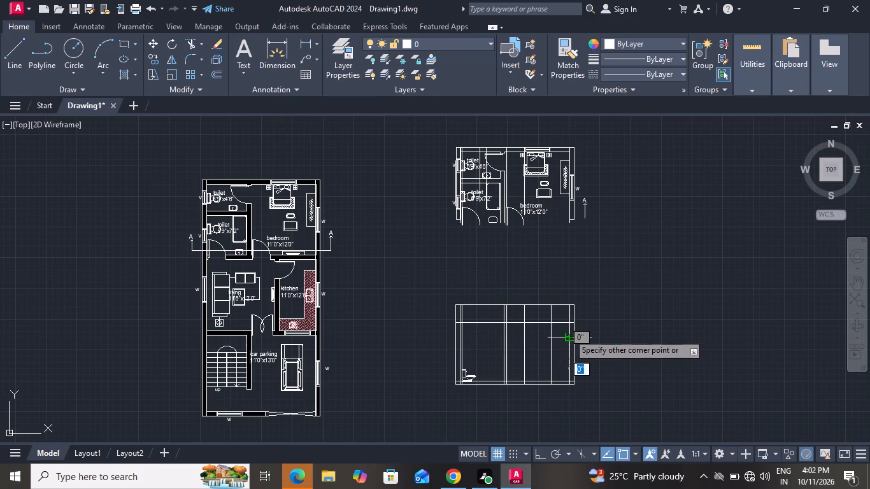
{"action": "scroll", "coordinate": [561, 350], "scroll_direction": "up", "scroll_amount": 2}
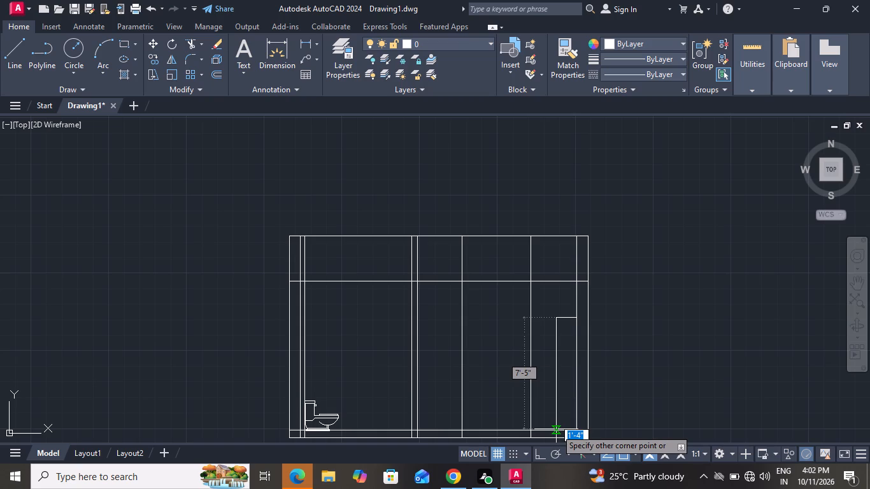
{"action": "scroll", "coordinate": [557, 430], "scroll_direction": "up", "scroll_amount": 3}
{"action": "left_click", "coordinate": [557, 430]}
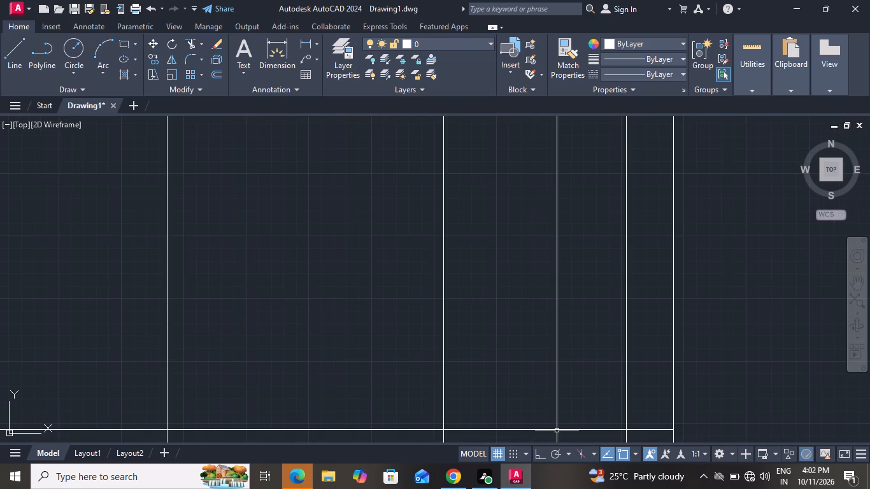
Trim the extra vertical line beside the tall rectangle everywhere below the upper level line, plus the floor line's end inside the right wall.
{"action": "scroll", "coordinate": [559, 427], "scroll_direction": "down", "scroll_amount": 1}
{"action": "scroll", "coordinate": [559, 427], "scroll_direction": "up", "scroll_amount": 1}
{"action": "scroll", "coordinate": [559, 427], "scroll_direction": "down", "scroll_amount": 4}
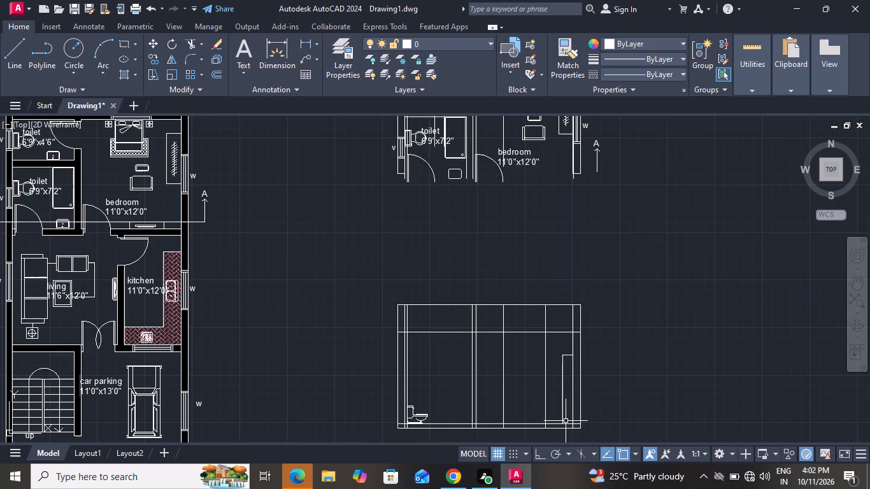
{"action": "scroll", "coordinate": [566, 421], "scroll_direction": "down", "scroll_amount": 1}
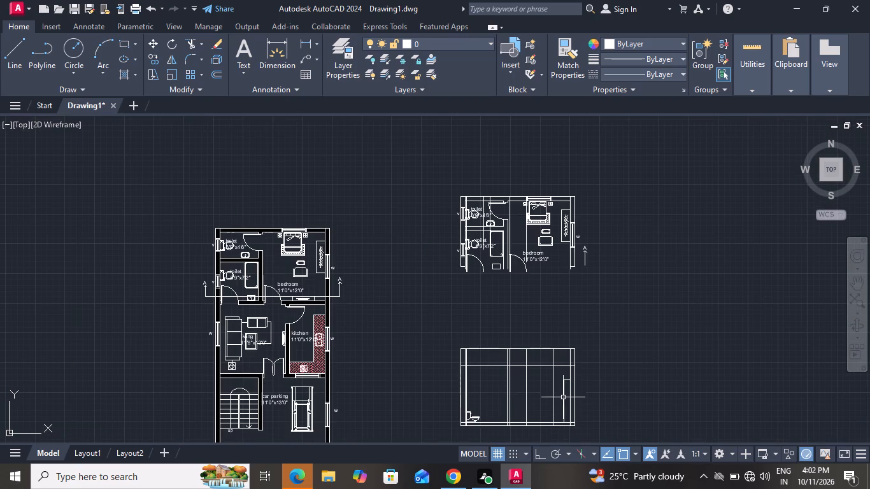
{"action": "left_click", "coordinate": [185, 49]}
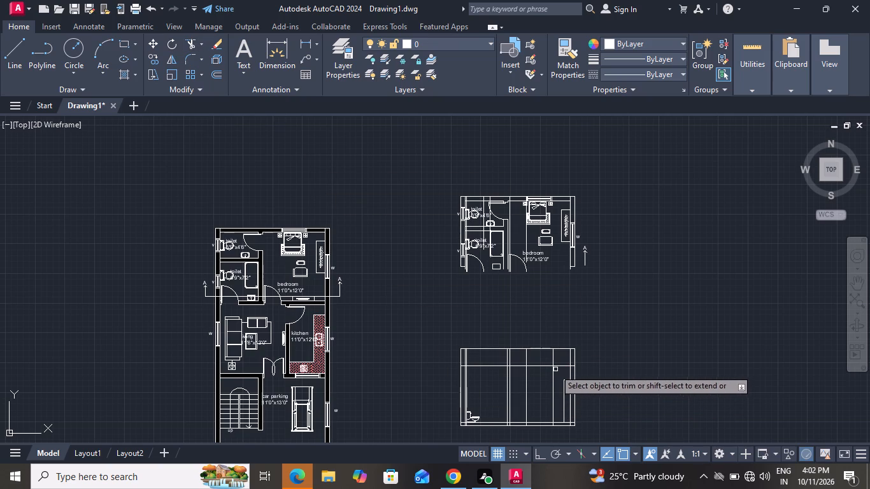
{"action": "left_click", "coordinate": [552, 376]}
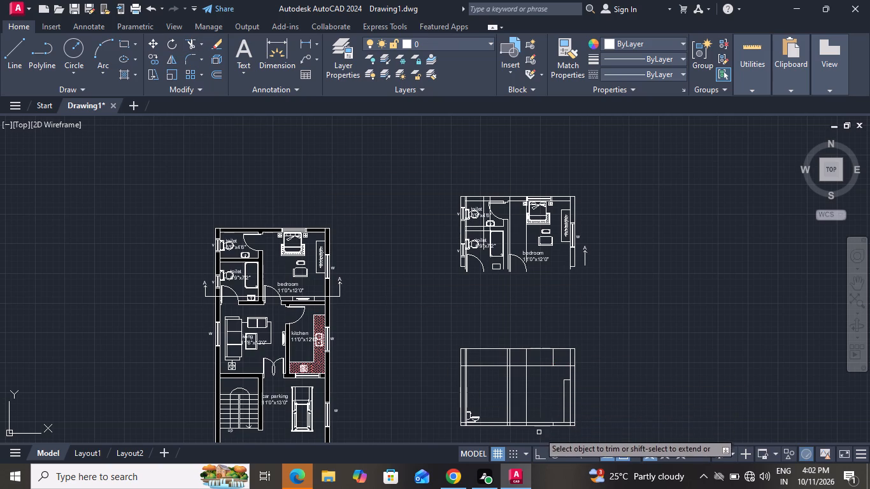
{"action": "scroll", "coordinate": [541, 432], "scroll_direction": "up", "scroll_amount": 3}
{"action": "scroll", "coordinate": [785, 430], "scroll_direction": "up", "scroll_amount": 3}
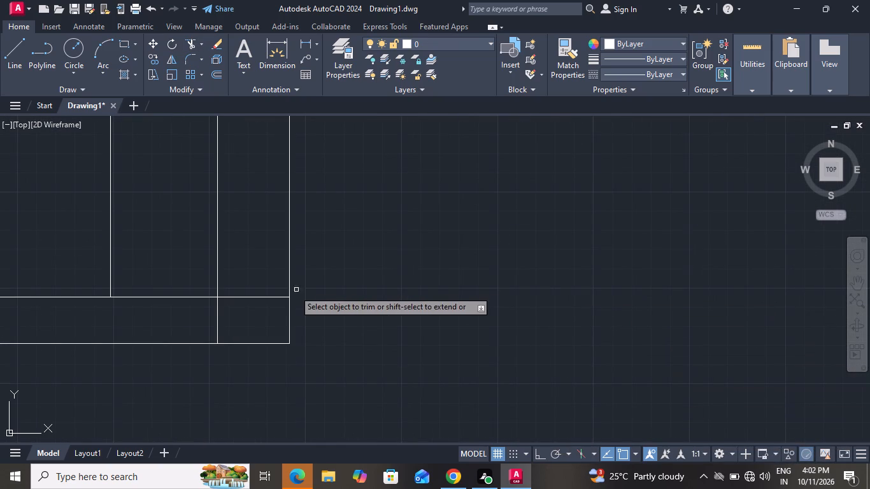
{"action": "left_click_drag", "start_coordinate": [269, 294], "coordinate": [266, 306]}
{"action": "left_click", "coordinate": [262, 312]}
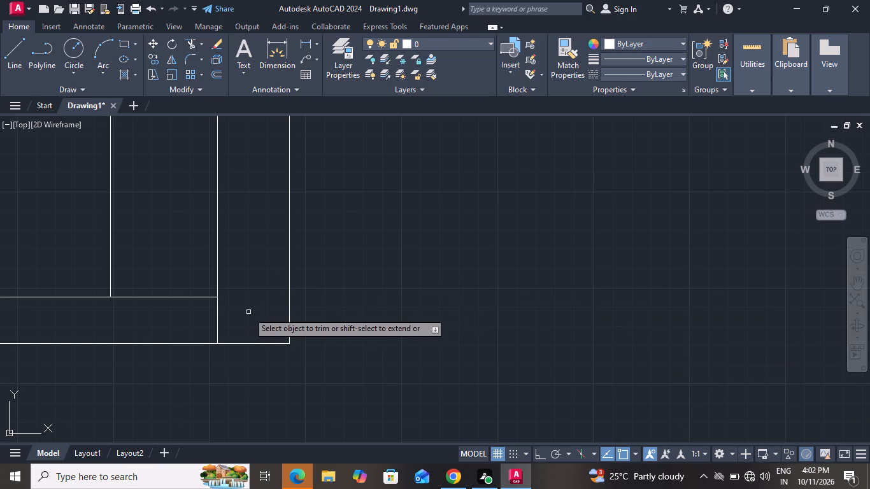
{"action": "scroll", "coordinate": [308, 379], "scroll_direction": "down", "scroll_amount": 4}
{"action": "scroll", "coordinate": [216, 365], "scroll_direction": "up", "scroll_amount": 3}
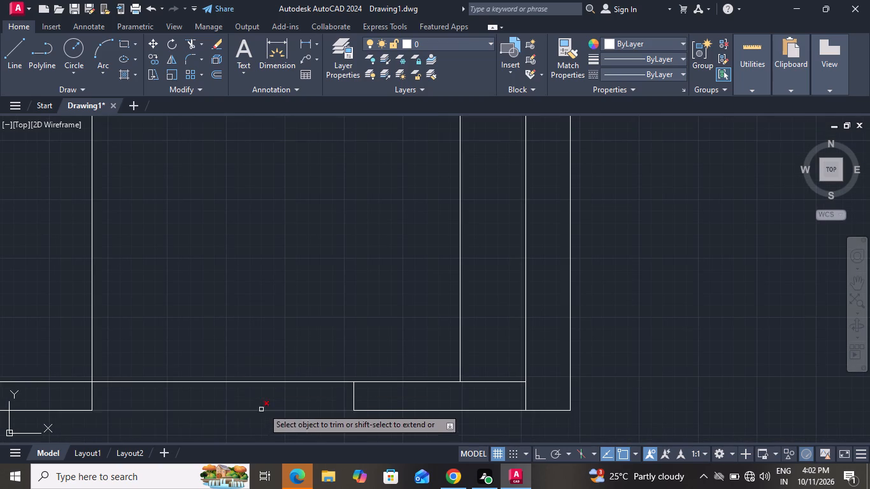
{"action": "left_click_drag", "start_coordinate": [283, 395], "coordinate": [332, 400]}
{"action": "left_click_drag", "start_coordinate": [366, 396], "coordinate": [359, 392]}
{"action": "left_click", "coordinate": [334, 383]}
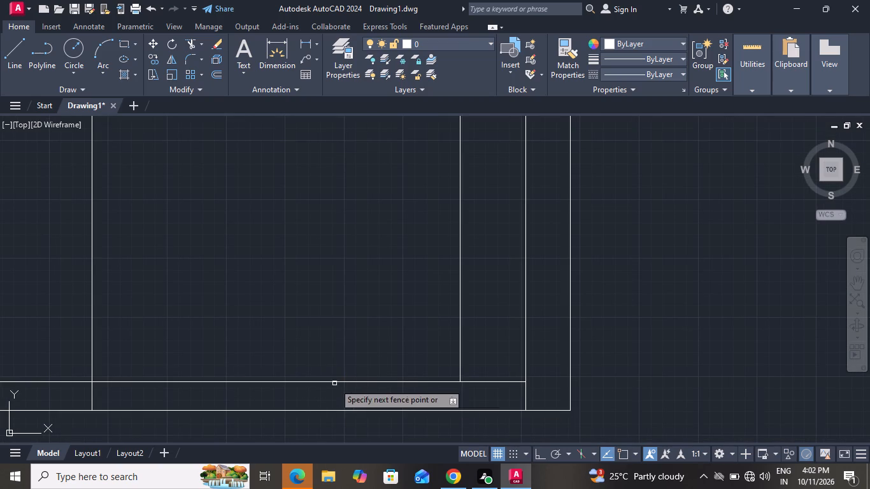
{"action": "scroll", "coordinate": [337, 389], "scroll_direction": "down", "scroll_amount": 2}
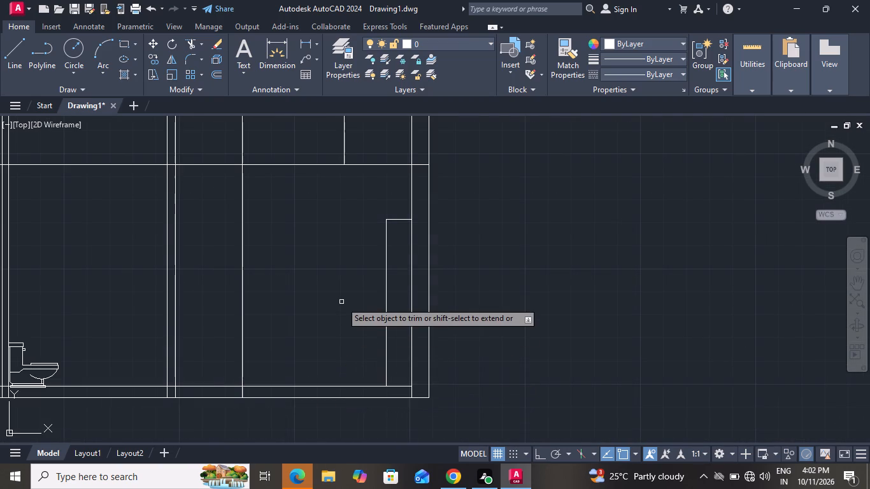
{"action": "right_click", "coordinate": [341, 302]}
{"action": "left_click", "coordinate": [406, 144]}
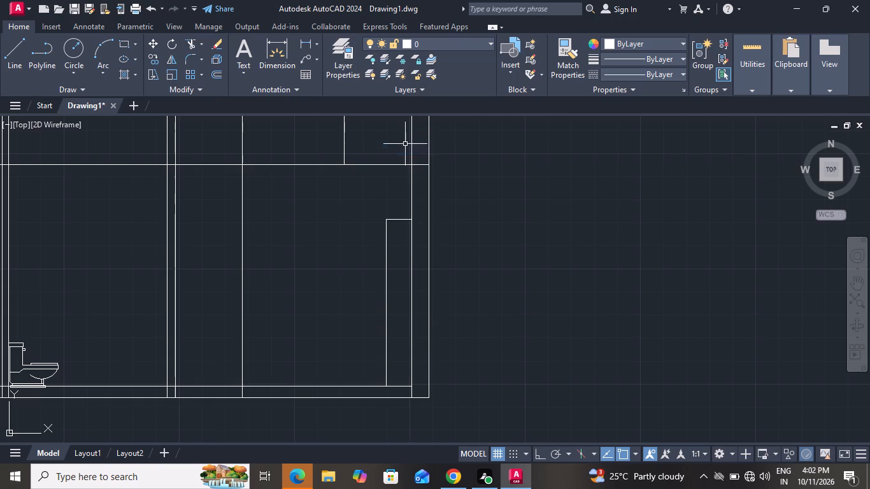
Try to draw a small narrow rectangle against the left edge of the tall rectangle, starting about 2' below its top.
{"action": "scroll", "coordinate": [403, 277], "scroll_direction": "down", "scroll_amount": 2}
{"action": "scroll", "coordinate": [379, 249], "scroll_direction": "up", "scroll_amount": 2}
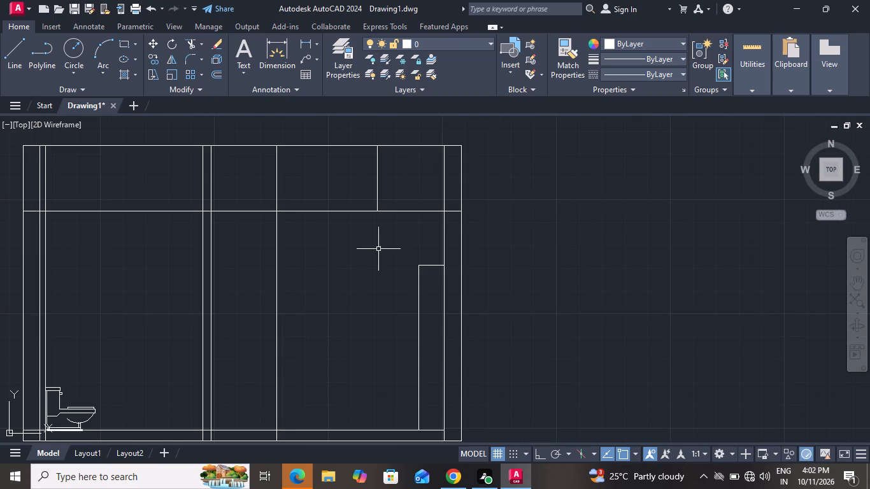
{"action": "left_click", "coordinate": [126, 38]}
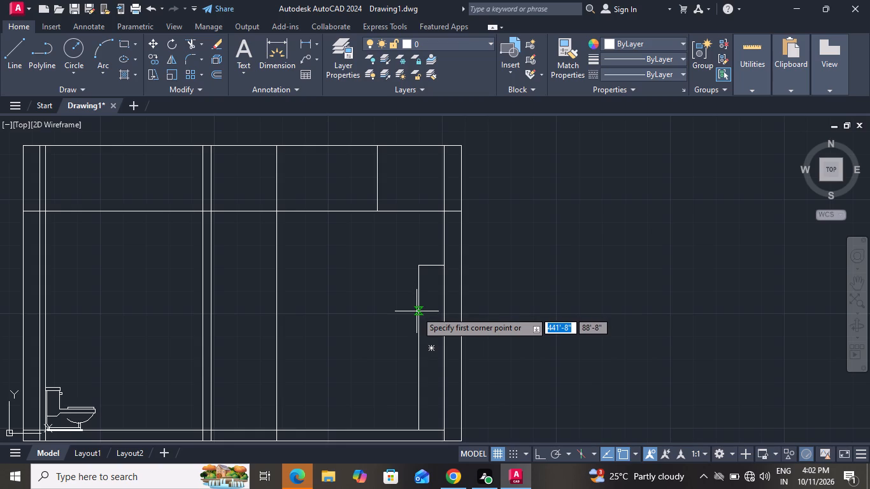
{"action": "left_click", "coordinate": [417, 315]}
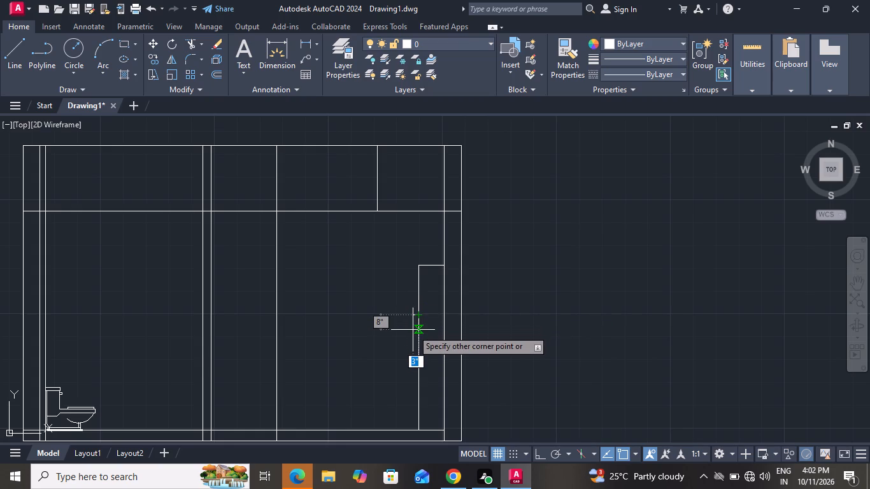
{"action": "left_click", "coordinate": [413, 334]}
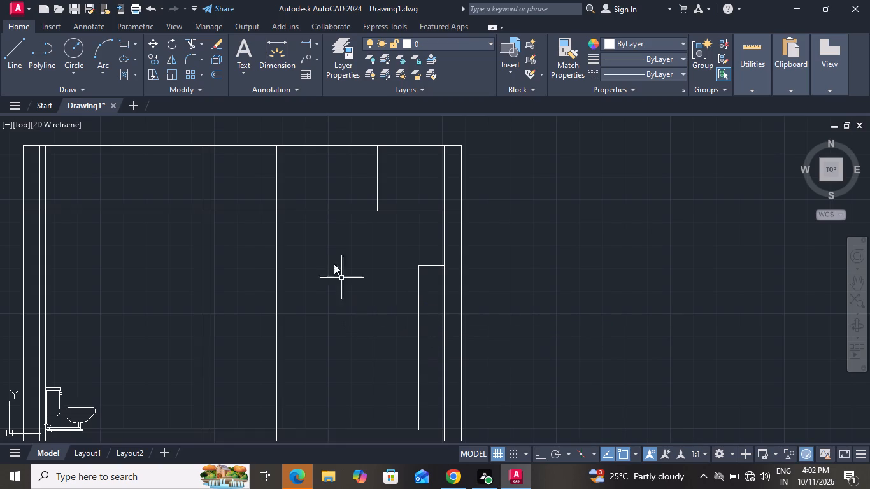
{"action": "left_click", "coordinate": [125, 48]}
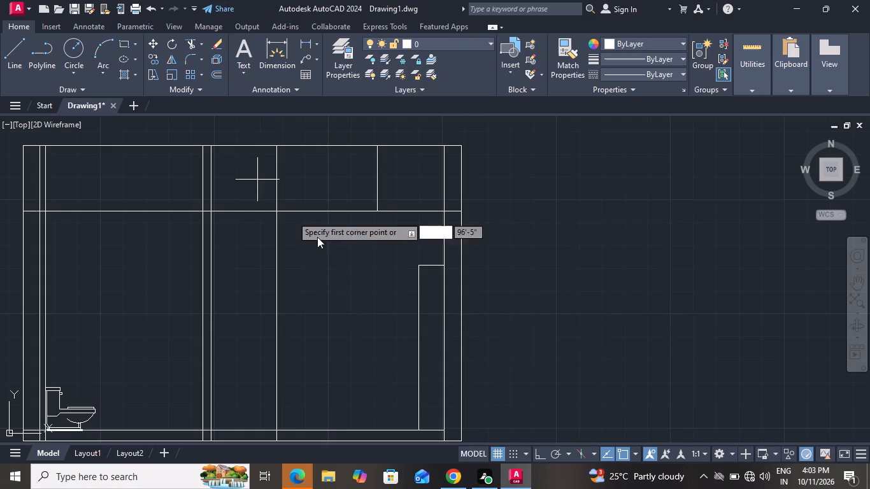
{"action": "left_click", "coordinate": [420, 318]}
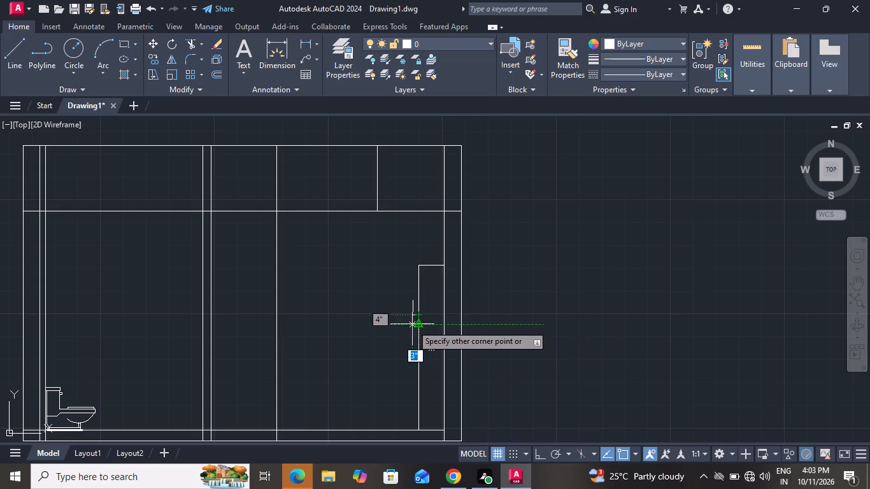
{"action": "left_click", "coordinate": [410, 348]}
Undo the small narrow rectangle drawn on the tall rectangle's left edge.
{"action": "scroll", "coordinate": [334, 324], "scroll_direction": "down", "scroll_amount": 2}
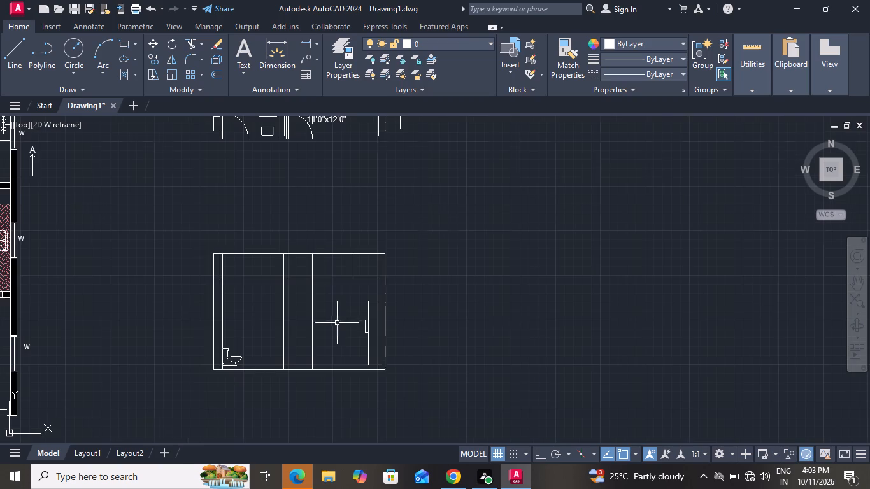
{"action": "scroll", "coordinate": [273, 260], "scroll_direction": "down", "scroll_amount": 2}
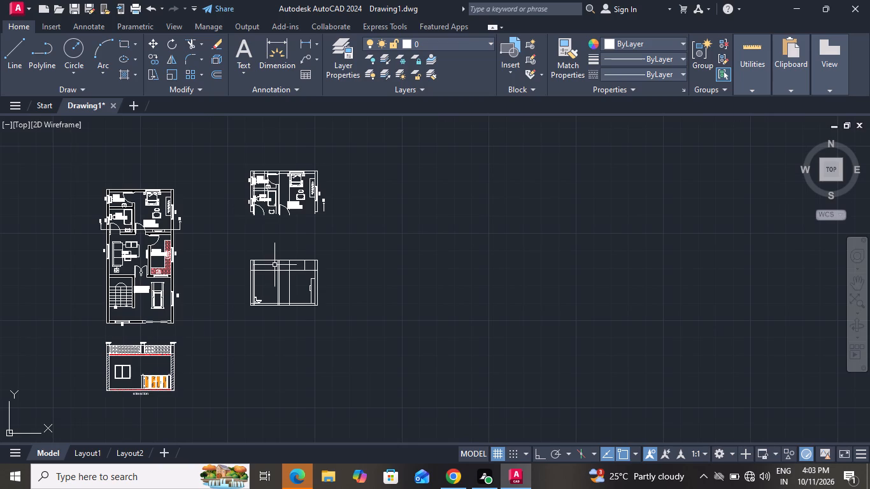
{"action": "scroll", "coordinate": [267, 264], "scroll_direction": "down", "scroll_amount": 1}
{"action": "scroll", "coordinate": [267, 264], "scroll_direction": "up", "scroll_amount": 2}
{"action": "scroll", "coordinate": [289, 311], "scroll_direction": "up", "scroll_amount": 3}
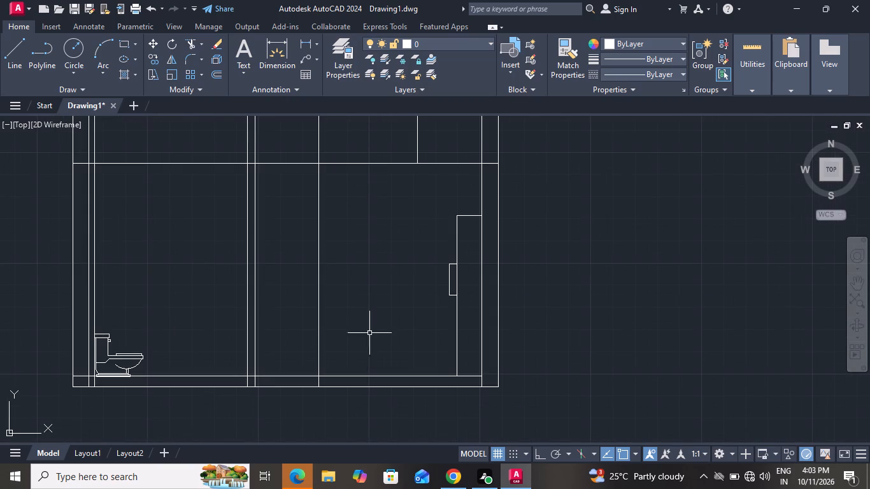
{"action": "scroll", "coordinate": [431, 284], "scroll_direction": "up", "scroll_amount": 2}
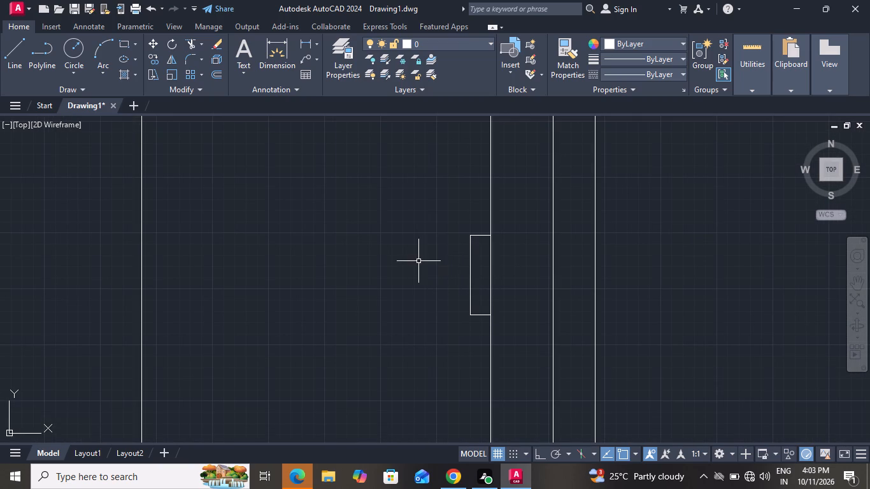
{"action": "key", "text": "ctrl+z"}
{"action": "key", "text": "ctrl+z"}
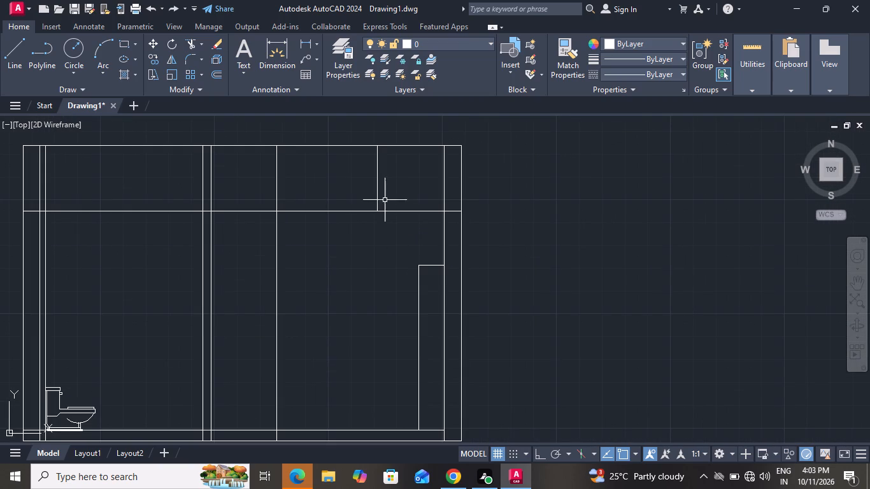
Draw a narrow upright rectangle, slightly over 1'-6" high, projecting from the left edge of the tall rectangle near its mid-height.
{"action": "left_click", "coordinate": [128, 42]}
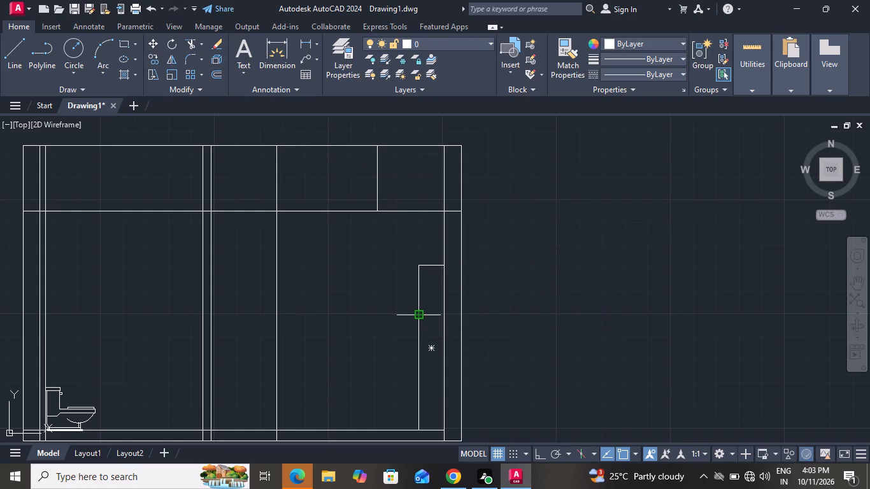
{"action": "left_click", "coordinate": [417, 314]}
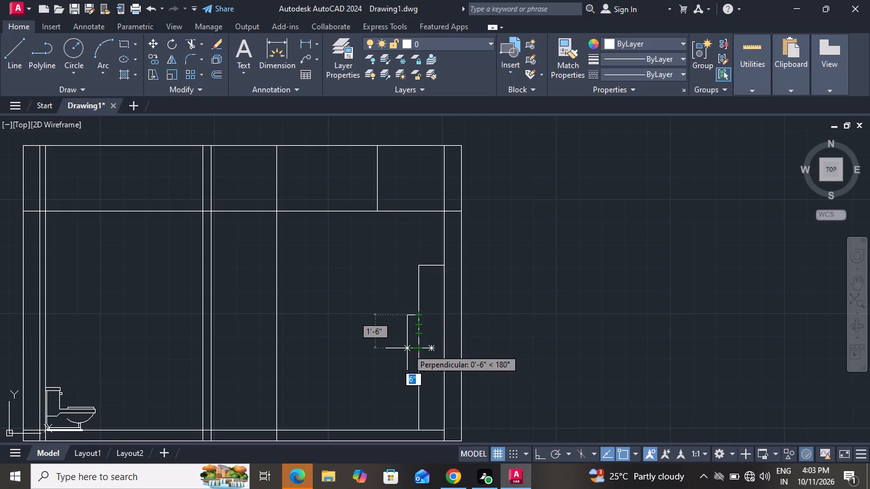
{"action": "scroll", "coordinate": [411, 348], "scroll_direction": "down", "scroll_amount": 1}
{"action": "scroll", "coordinate": [411, 348], "scroll_direction": "up", "scroll_amount": 2}
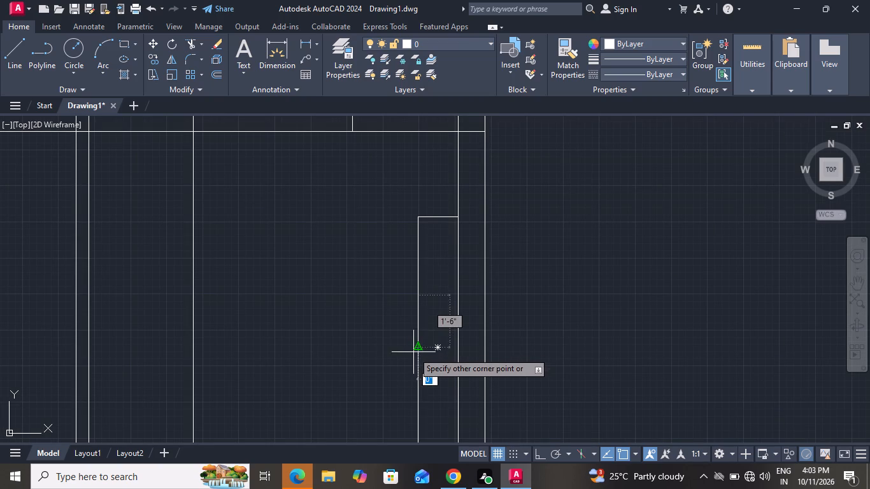
{"action": "left_click", "coordinate": [410, 357]}
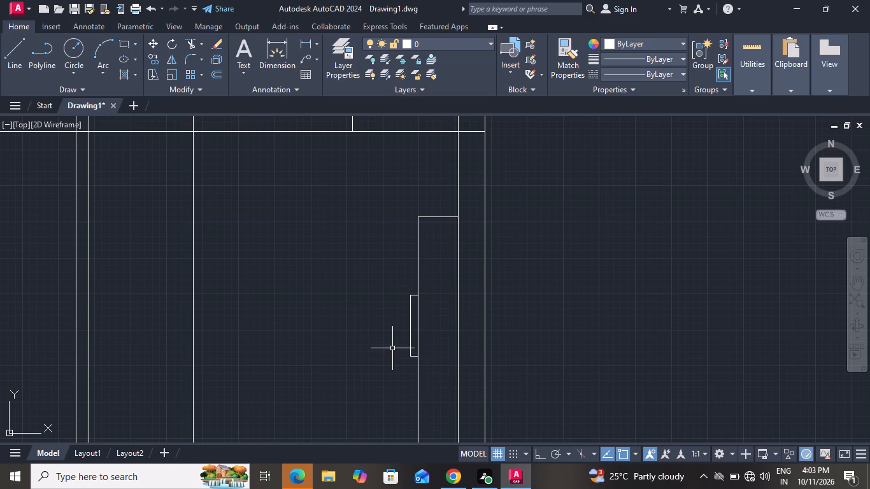
Examine the bedroom furniture in the partial plan above the section against what the section already shows.
{"action": "scroll", "coordinate": [392, 348], "scroll_direction": "up", "scroll_amount": 1}
{"action": "scroll", "coordinate": [379, 345], "scroll_direction": "down", "scroll_amount": 5}
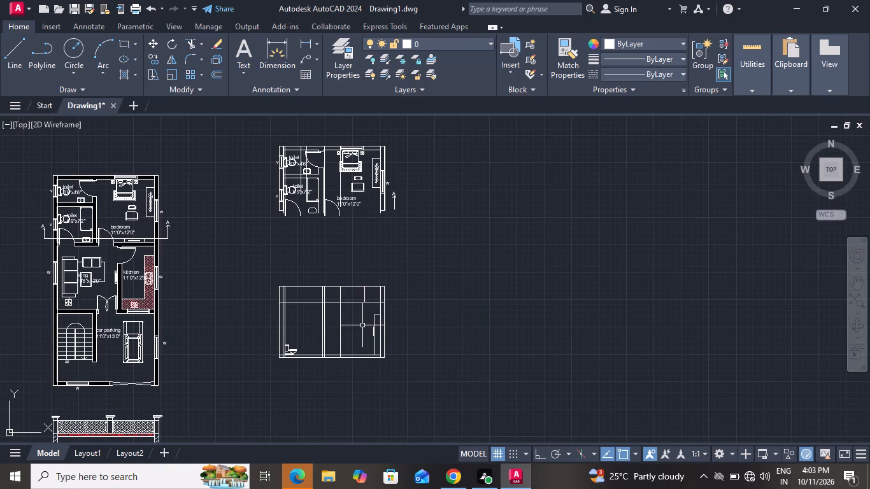
{"action": "scroll", "coordinate": [346, 285], "scroll_direction": "down", "scroll_amount": 1}
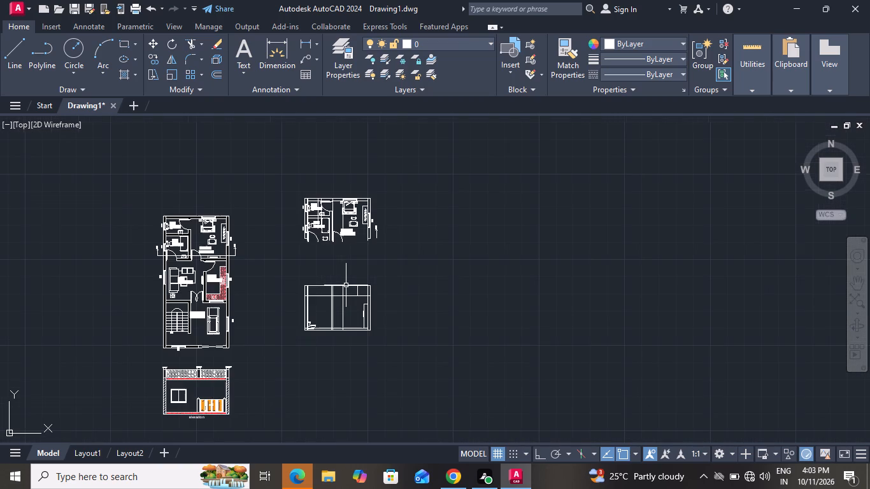
{"action": "scroll", "coordinate": [350, 214], "scroll_direction": "up", "scroll_amount": 4}
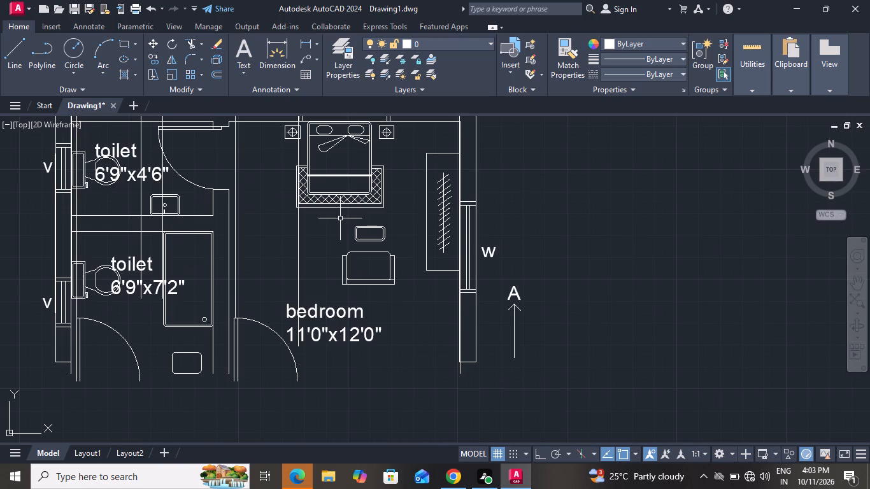
{"action": "scroll", "coordinate": [339, 219], "scroll_direction": "down", "scroll_amount": 4}
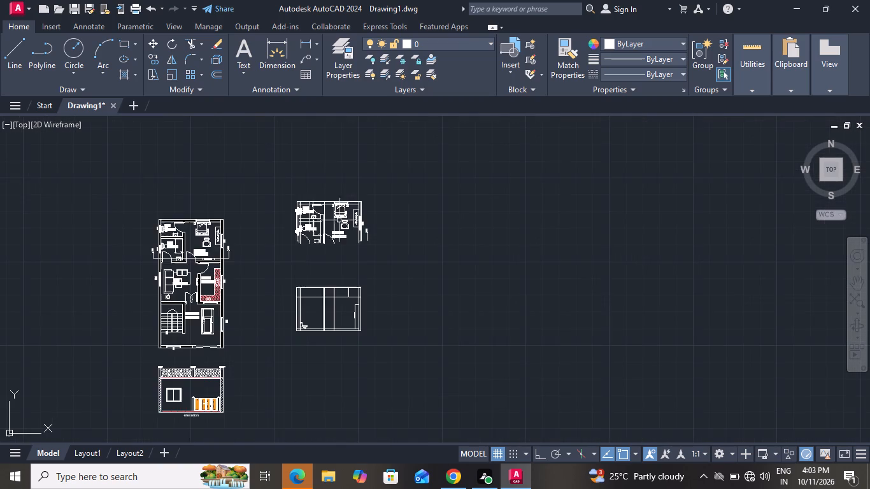
Draw a horizontal rectangle about 4'-11" by 1'-11" in the bedroom area, starting from the vertical line near mid-height of the section.
{"action": "scroll", "coordinate": [322, 318], "scroll_direction": "up", "scroll_amount": 2}
{"action": "scroll", "coordinate": [322, 318], "scroll_direction": "down", "scroll_amount": 1}
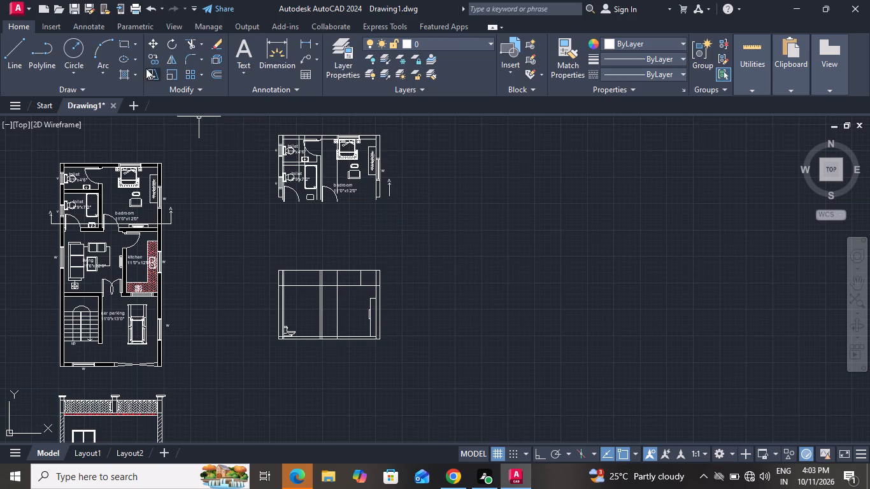
{"action": "left_click", "coordinate": [128, 45]}
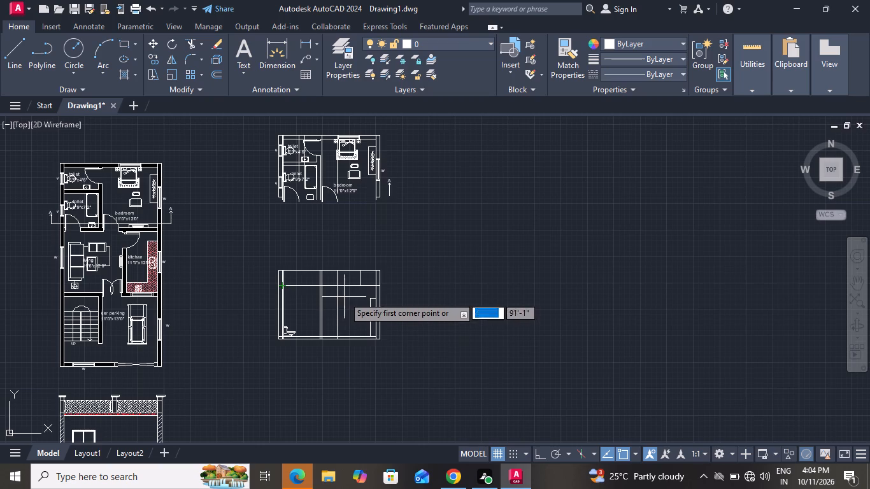
{"action": "scroll", "coordinate": [345, 300], "scroll_direction": "up", "scroll_amount": 1}
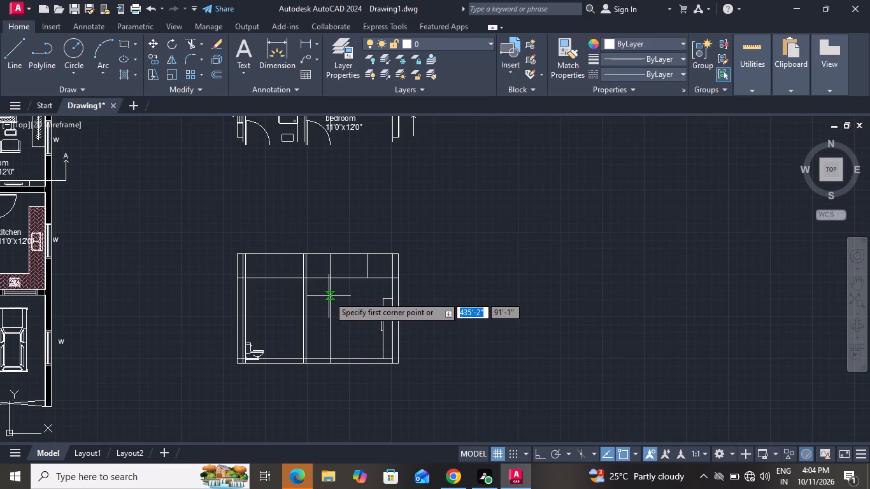
{"action": "scroll", "coordinate": [341, 321], "scroll_direction": "down", "scroll_amount": 1}
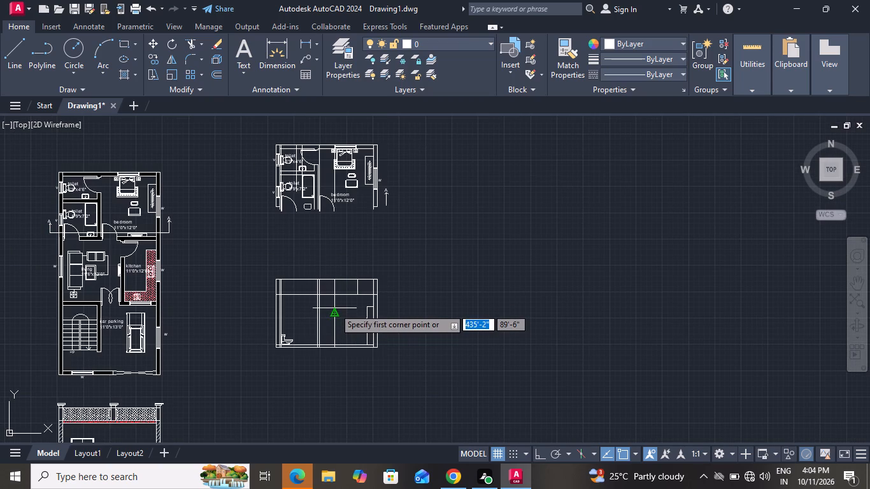
{"action": "left_click", "coordinate": [334, 308]}
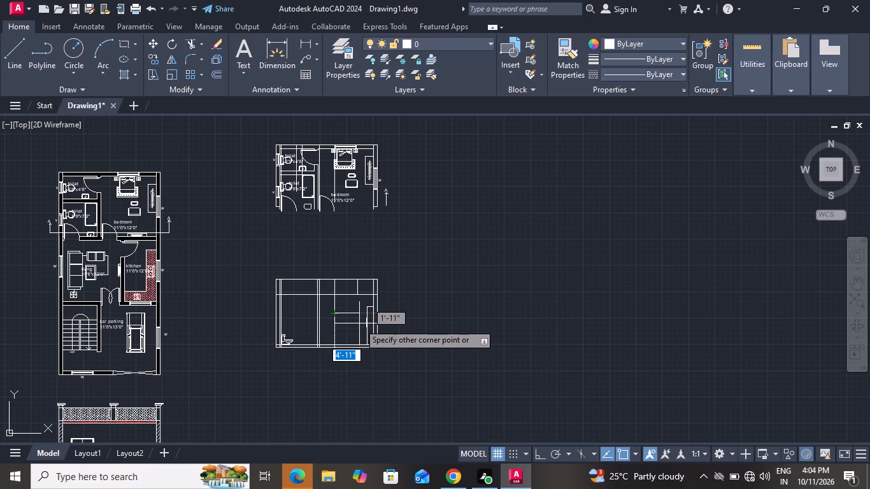
{"action": "left_click", "coordinate": [359, 323]}
Draw a three-point arc from the new rectangle's top-left corner through its top edge about 1'-4" along, ending inside the rectangle.
{"action": "scroll", "coordinate": [363, 323], "scroll_direction": "up", "scroll_amount": 2}
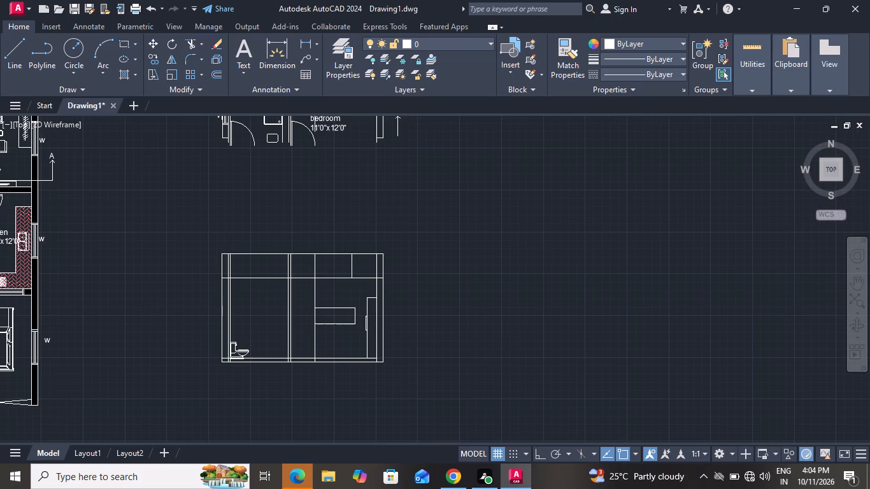
{"action": "scroll", "coordinate": [362, 322], "scroll_direction": "down", "scroll_amount": 2}
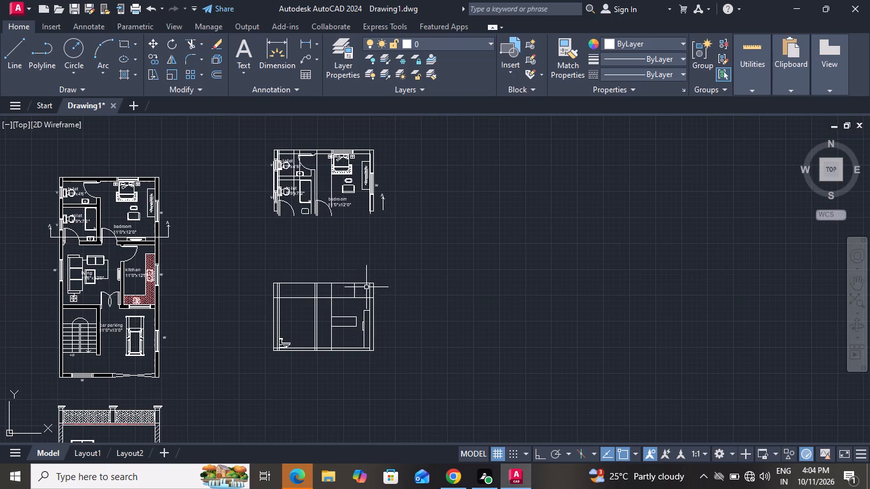
{"action": "scroll", "coordinate": [327, 388], "scroll_direction": "up", "scroll_amount": 2}
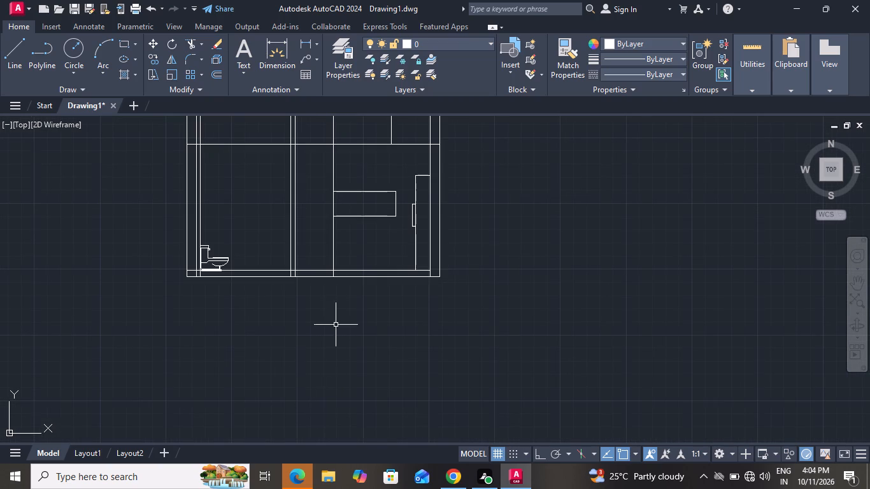
{"action": "scroll", "coordinate": [452, 199], "scroll_direction": "down", "scroll_amount": 1}
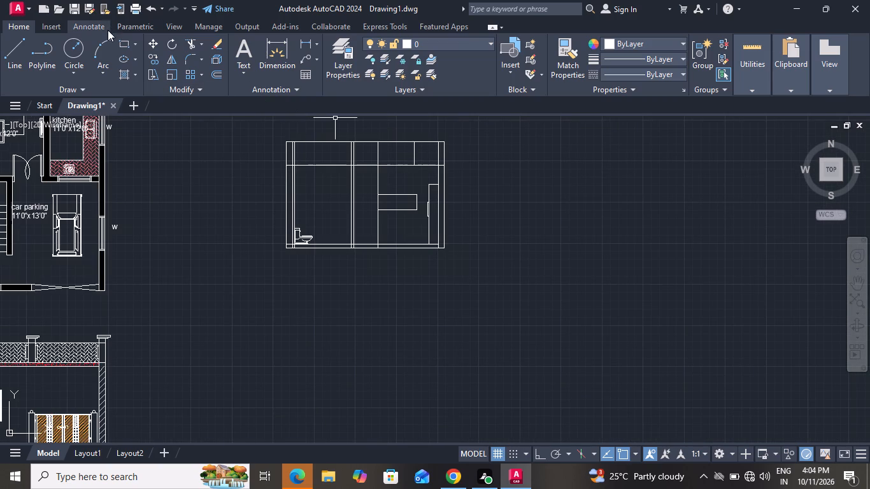
{"action": "left_click", "coordinate": [105, 38]}
{"action": "scroll", "coordinate": [372, 184], "scroll_direction": "up", "scroll_amount": 3}
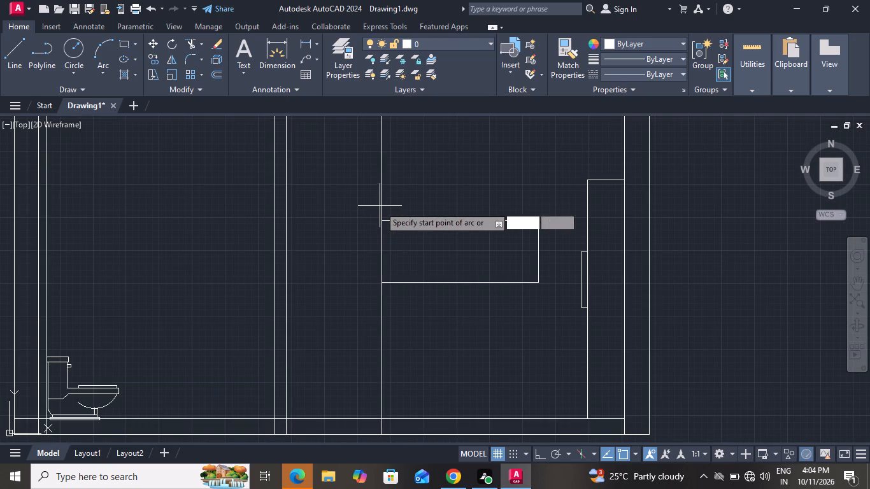
{"action": "left_click", "coordinate": [381, 218]}
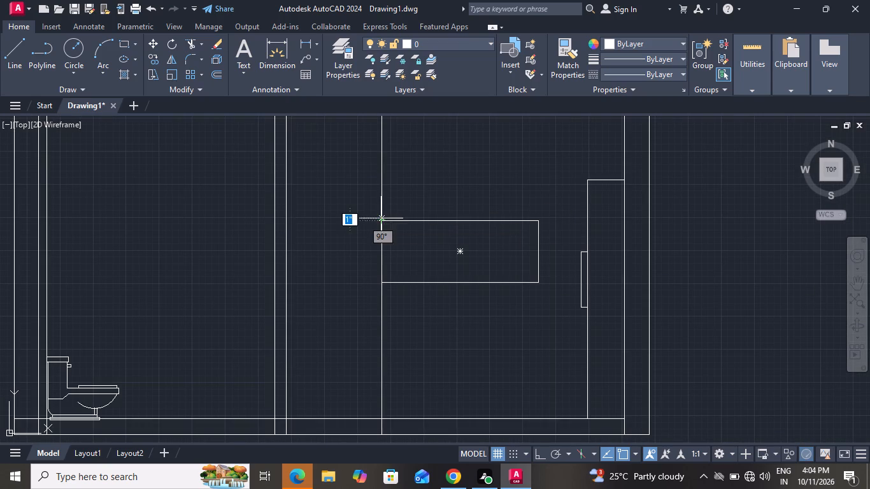
{"action": "left_click", "coordinate": [425, 220]}
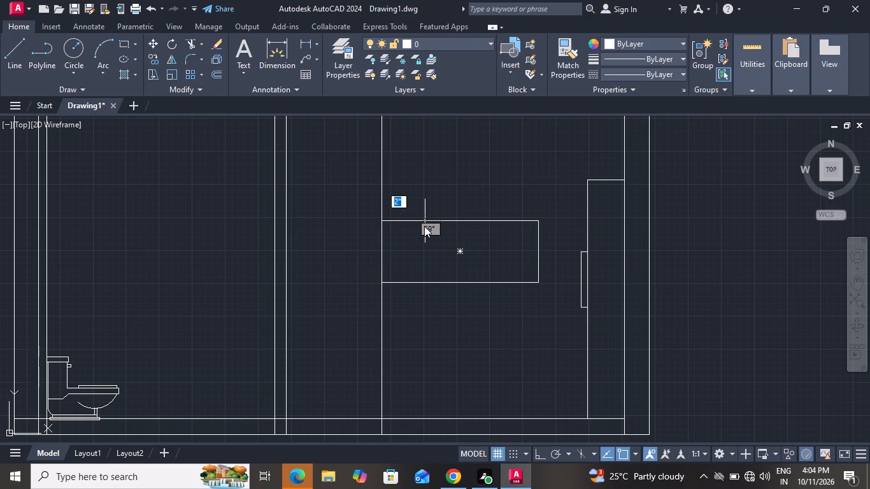
{"action": "left_click", "coordinate": [417, 259]}
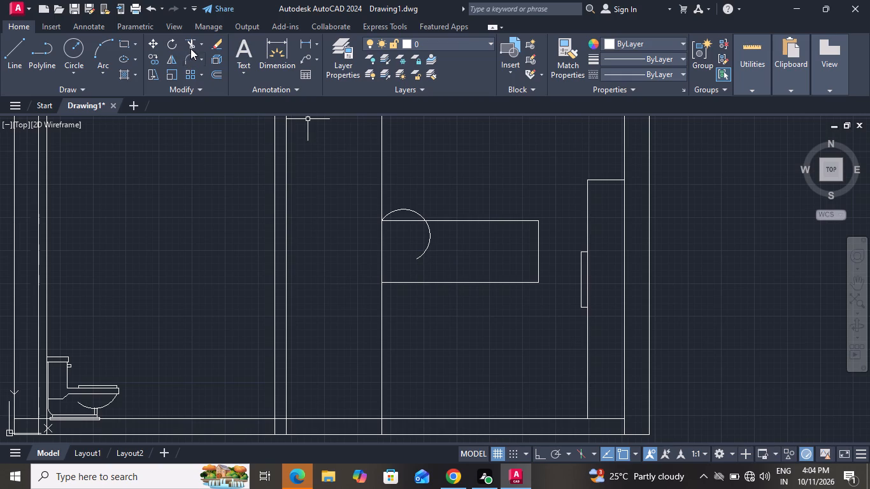
Trim the arc's tail inside the rectangle and the top edge beneath the arc, leaving a rounded bump at the left corner.
{"action": "left_click", "coordinate": [191, 46]}
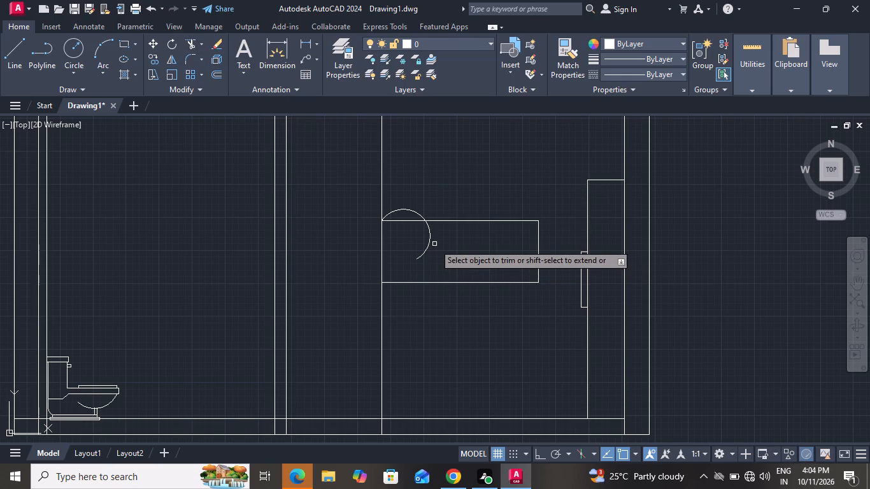
{"action": "left_click", "coordinate": [429, 232]}
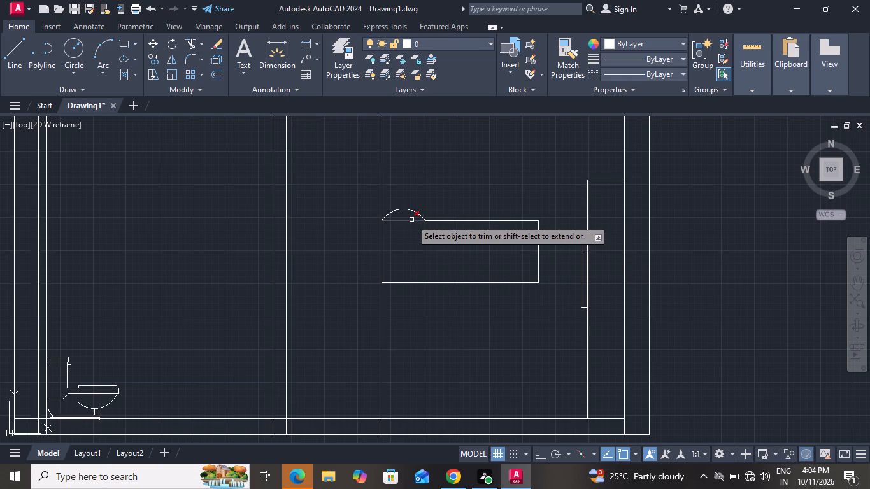
{"action": "left_click", "coordinate": [411, 220]}
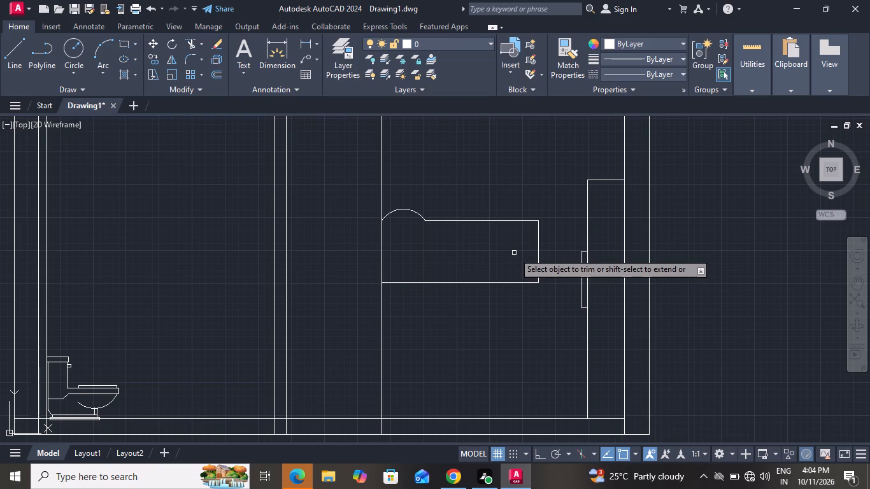
{"action": "scroll", "coordinate": [470, 273], "scroll_direction": "up", "scroll_amount": 1}
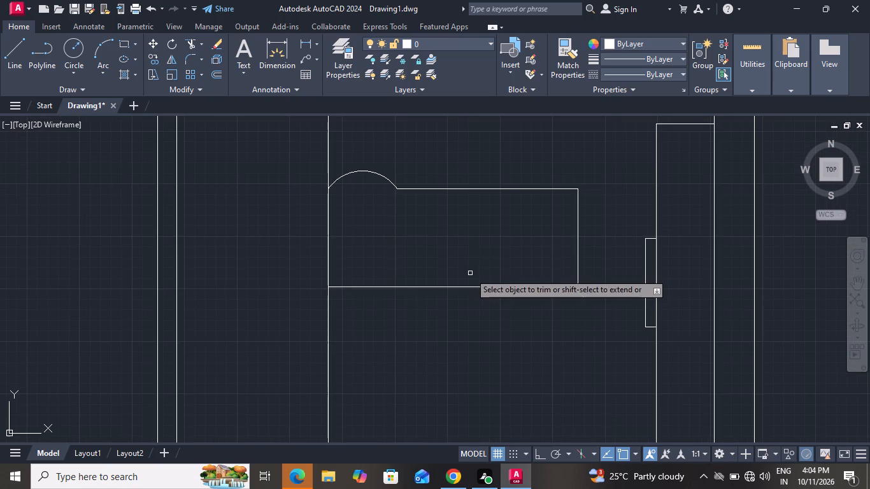
{"action": "scroll", "coordinate": [469, 269], "scroll_direction": "up", "scroll_amount": 1}
{"action": "scroll", "coordinate": [471, 265], "scroll_direction": "down", "scroll_amount": 2}
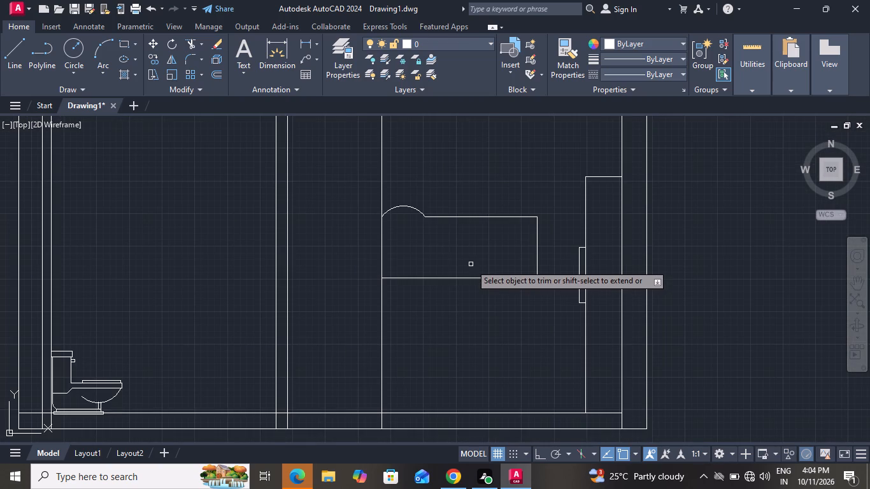
{"action": "right_click", "coordinate": [467, 257]}
{"action": "right_click", "coordinate": [467, 257]}
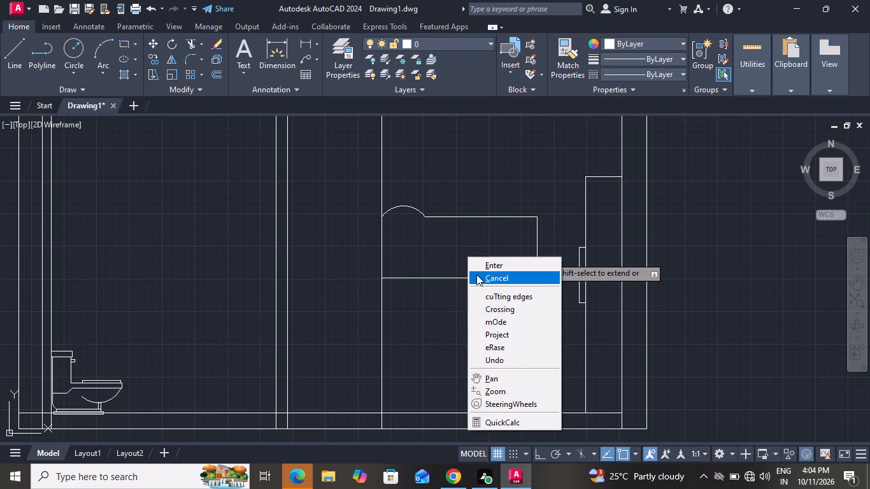
{"action": "left_click", "coordinate": [476, 274]}
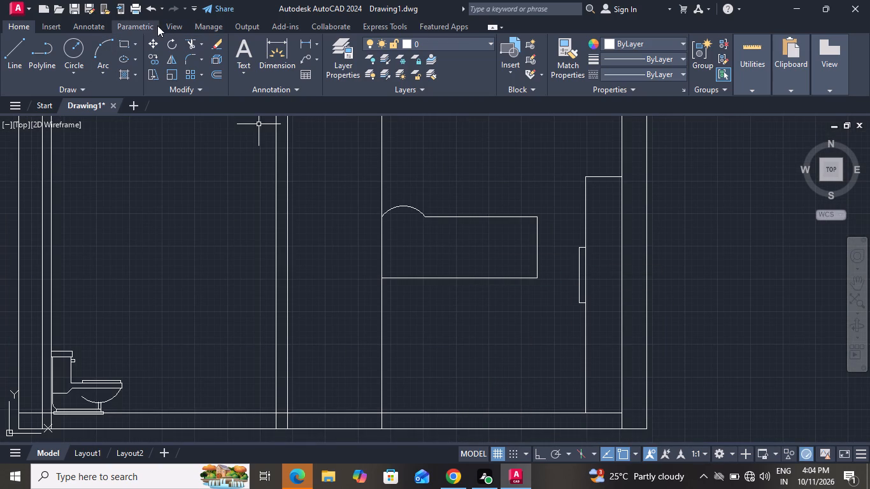
Draw a three-point arc from the rectangle's top-right corner through its top edge about 1'-6" back, ending on the bottom edge.
{"action": "left_click", "coordinate": [105, 46]}
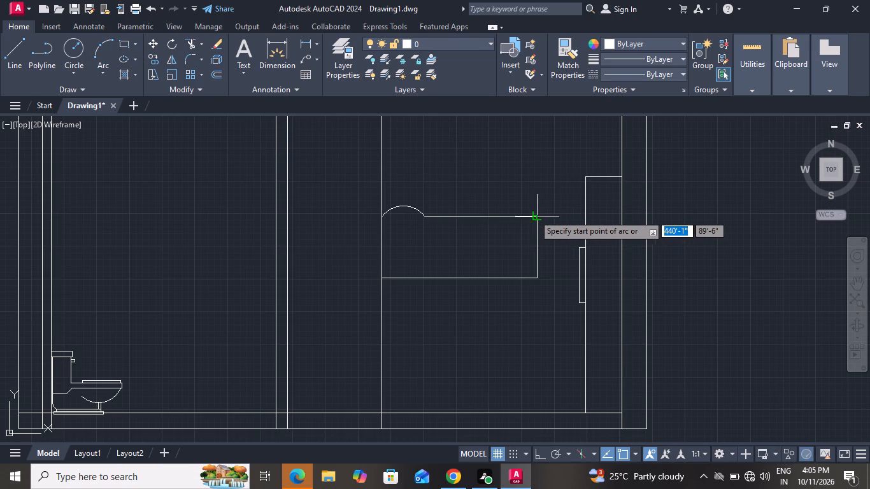
{"action": "left_click", "coordinate": [539, 213]}
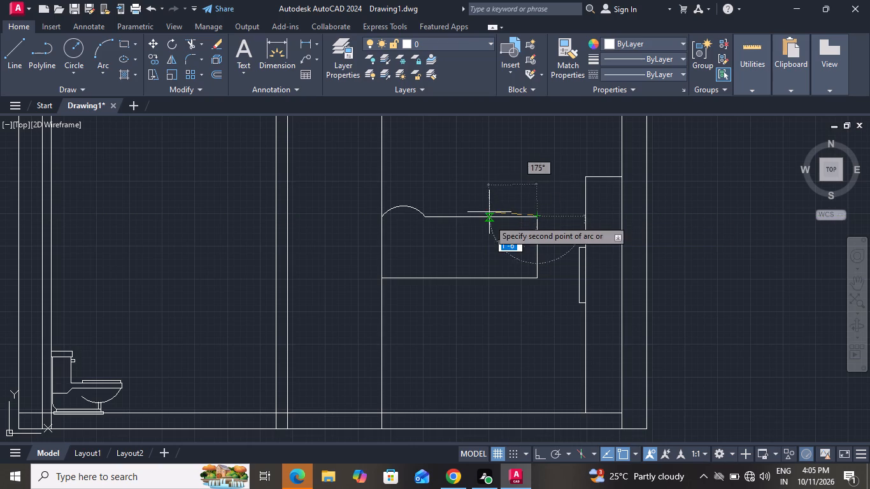
{"action": "left_click", "coordinate": [489, 217]}
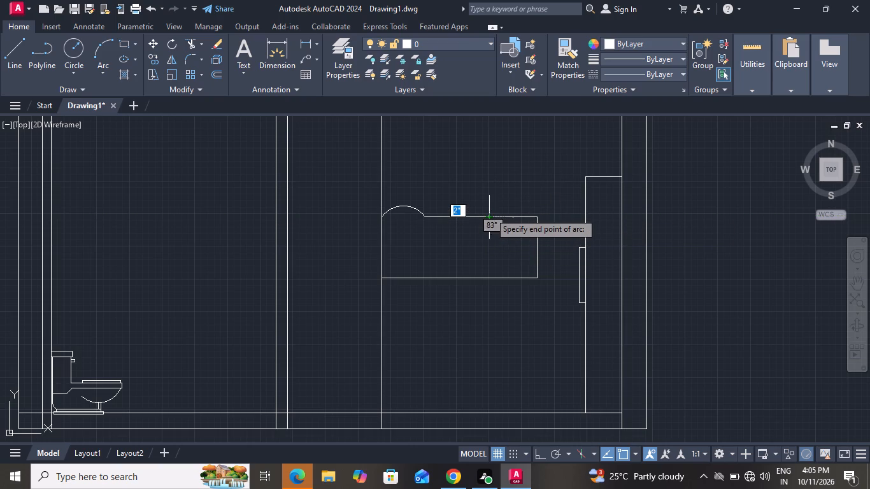
{"action": "left_click", "coordinate": [510, 278]}
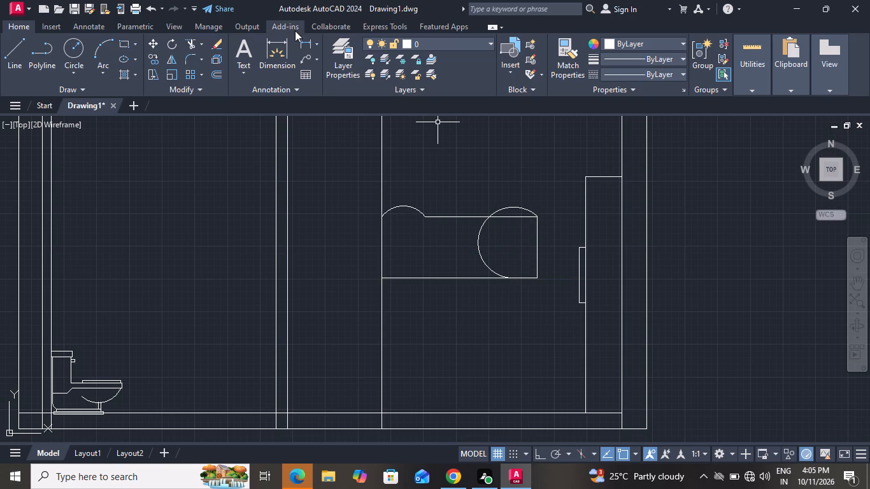
Trim the second arc's portion inside the rectangle and the top edge beneath it, leaving a matching bump at the right corner.
{"action": "left_click", "coordinate": [190, 50]}
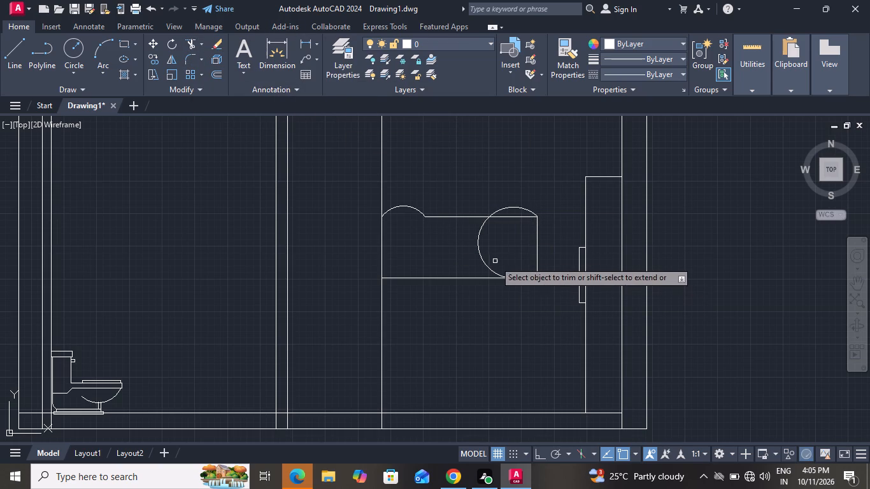
{"action": "left_click", "coordinate": [478, 250]}
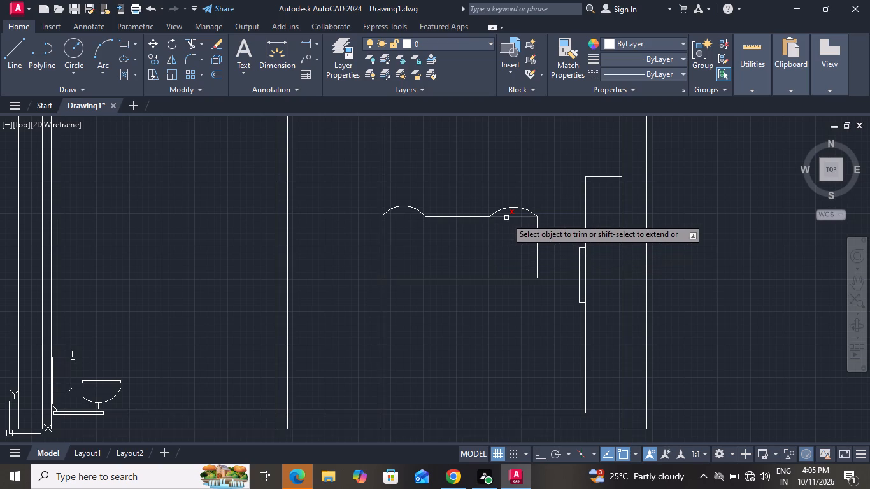
{"action": "left_click", "coordinate": [506, 218]}
{"action": "scroll", "coordinate": [427, 234], "scroll_direction": "up", "scroll_amount": 1}
{"action": "scroll", "coordinate": [438, 239], "scroll_direction": "down", "scroll_amount": 1}
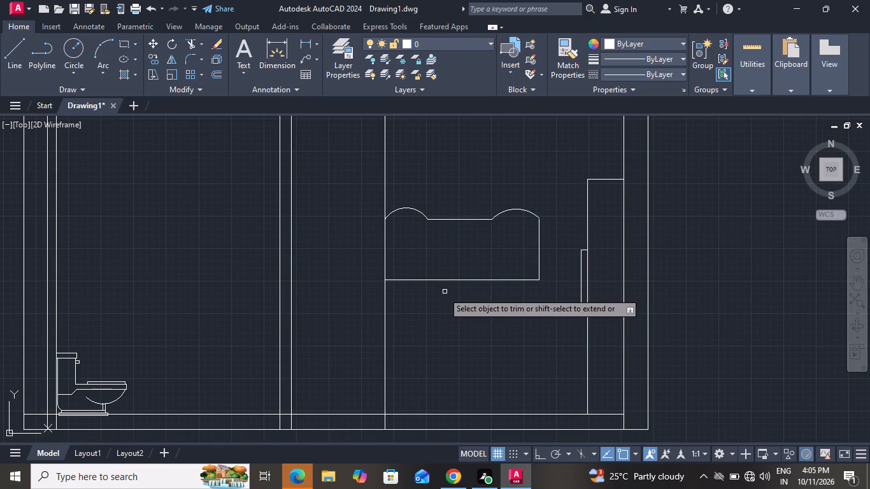
{"action": "right_click", "coordinate": [438, 297]}
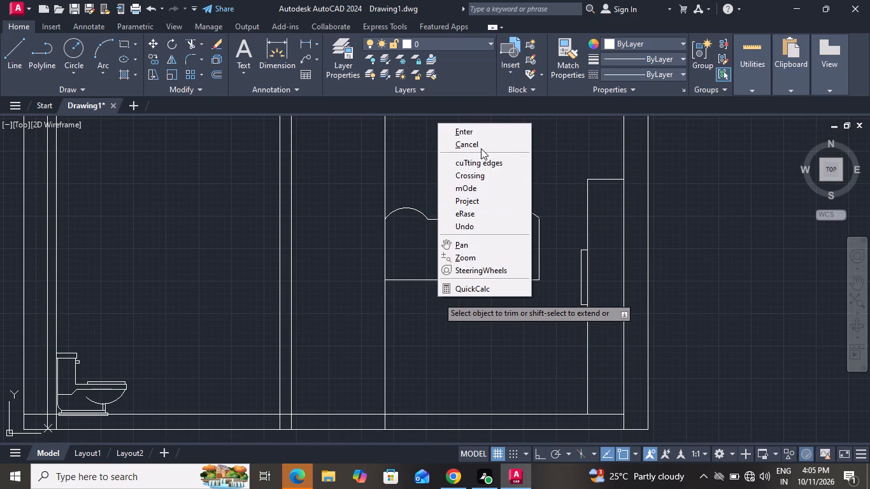
{"action": "left_click", "coordinate": [481, 148]}
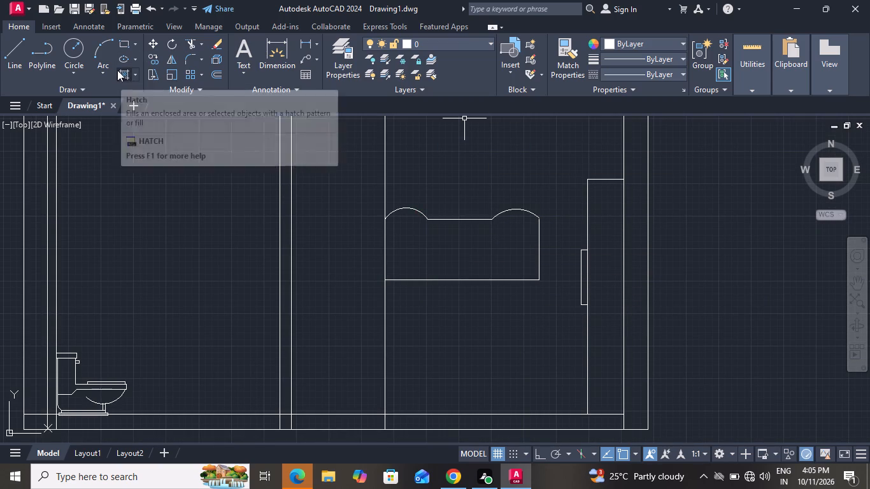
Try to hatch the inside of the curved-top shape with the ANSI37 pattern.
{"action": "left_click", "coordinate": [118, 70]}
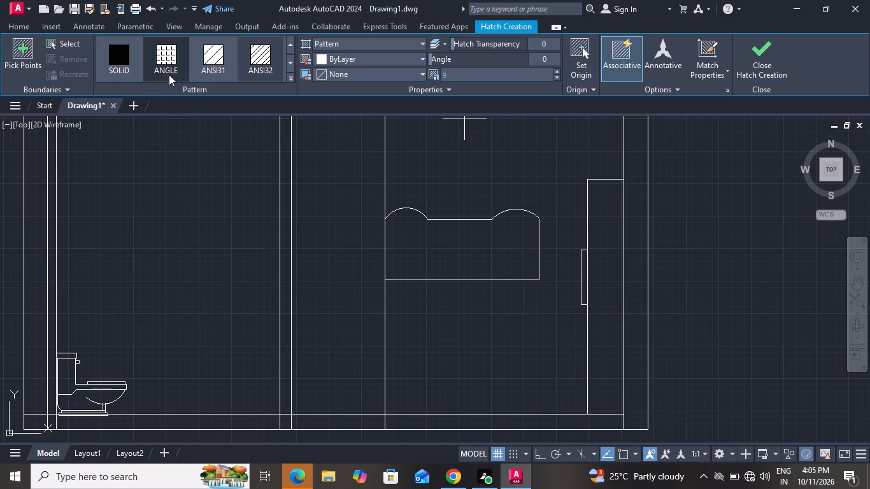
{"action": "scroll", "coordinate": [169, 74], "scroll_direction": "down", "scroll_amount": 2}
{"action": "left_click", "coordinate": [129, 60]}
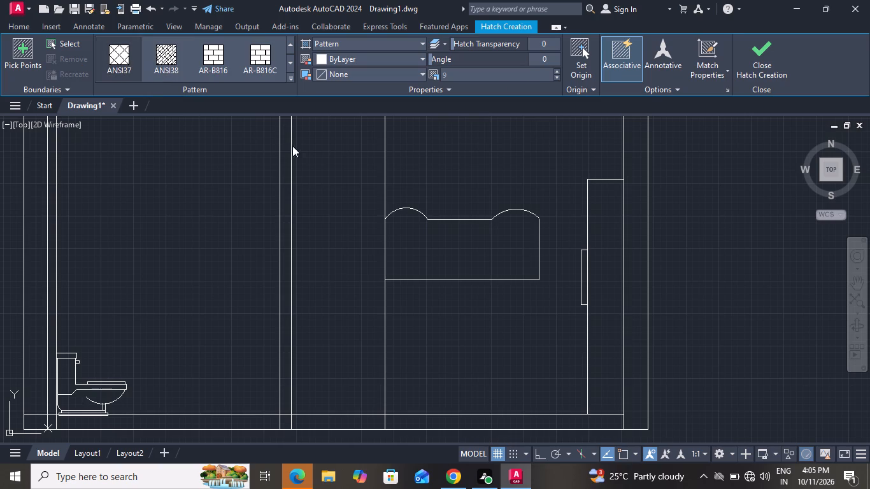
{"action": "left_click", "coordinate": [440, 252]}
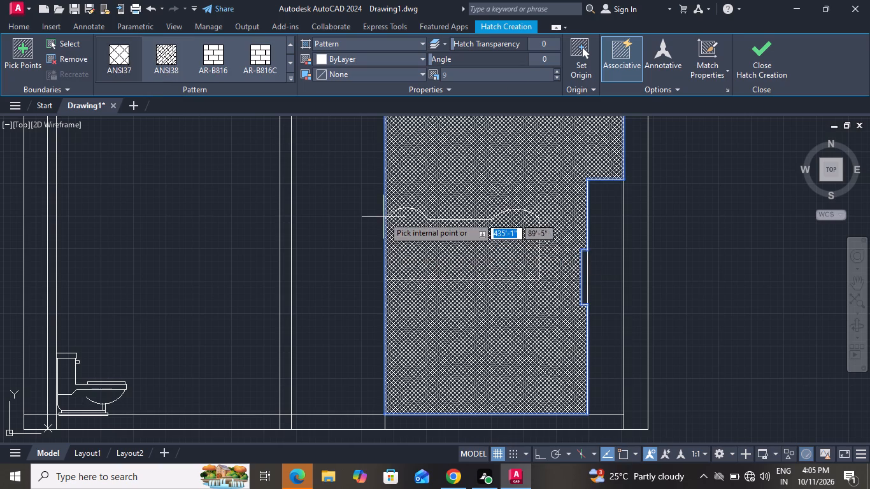
Leave the Hatch command and delete the ANSI37 hatch covering the room around the curved-top shape.
{"action": "key", "text": "ctrl+z"}
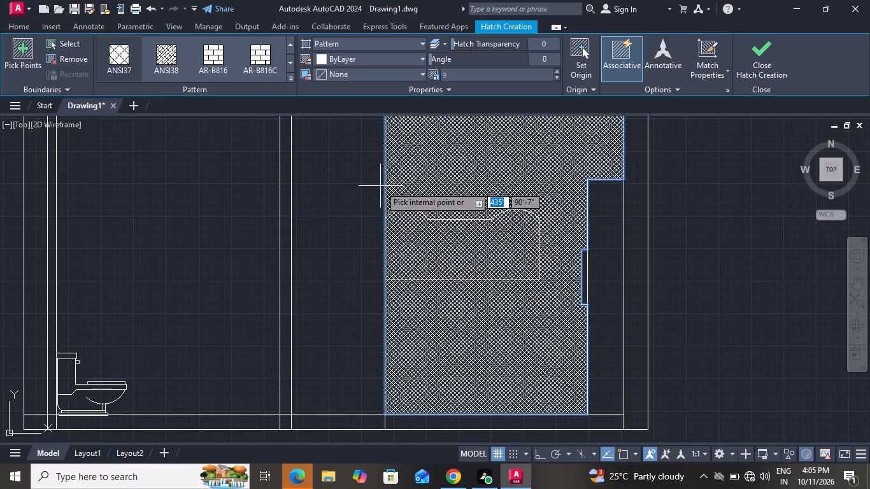
{"action": "key", "text": "ctrl+z"}
{"action": "key", "text": "ctrl+z"}
{"action": "key", "text": "ctrl+z"}
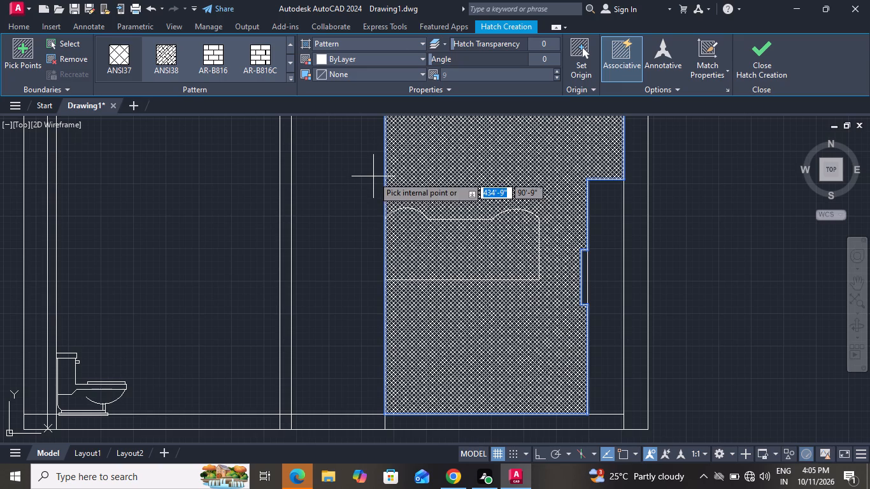
{"action": "key", "text": "Escape"}
{"action": "left_click", "coordinate": [436, 340]}
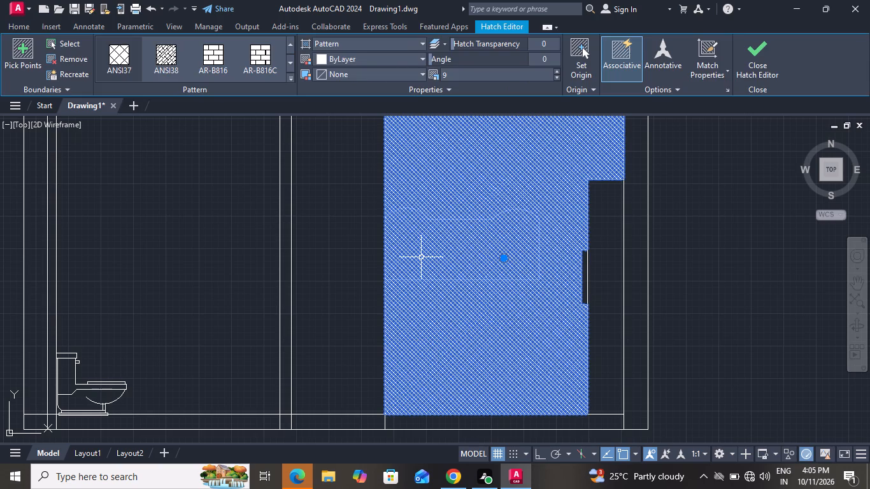
{"action": "key", "text": "Delete"}
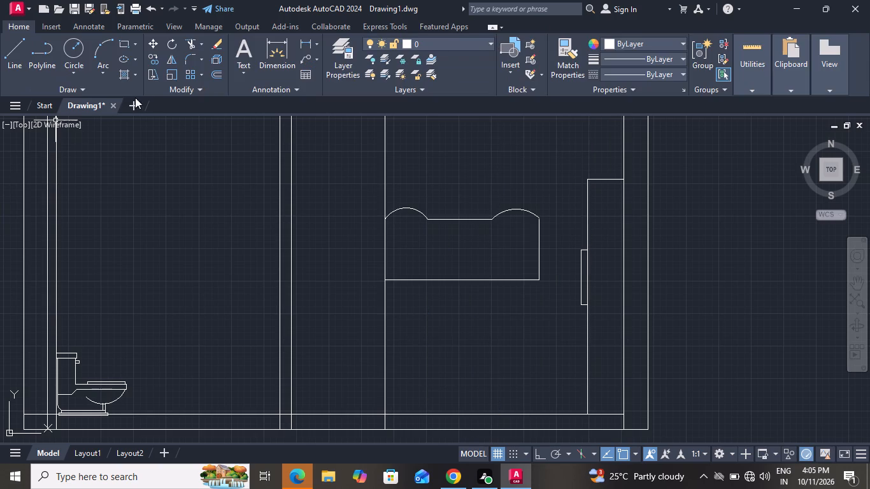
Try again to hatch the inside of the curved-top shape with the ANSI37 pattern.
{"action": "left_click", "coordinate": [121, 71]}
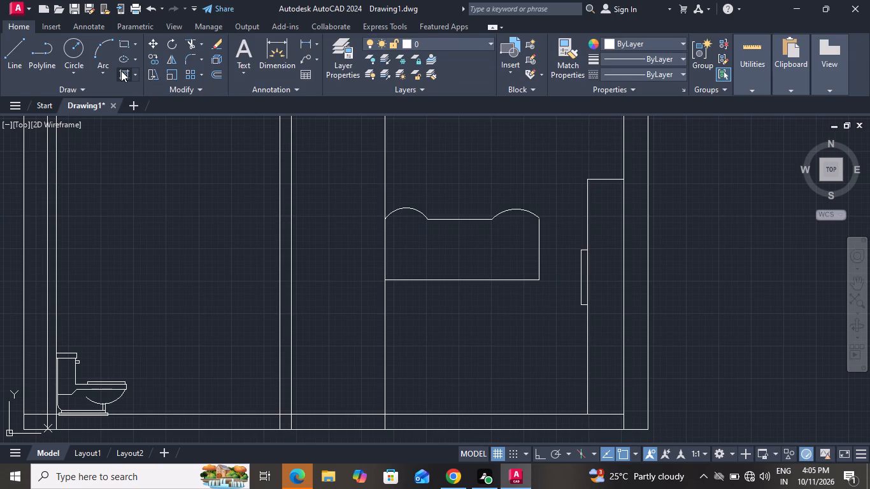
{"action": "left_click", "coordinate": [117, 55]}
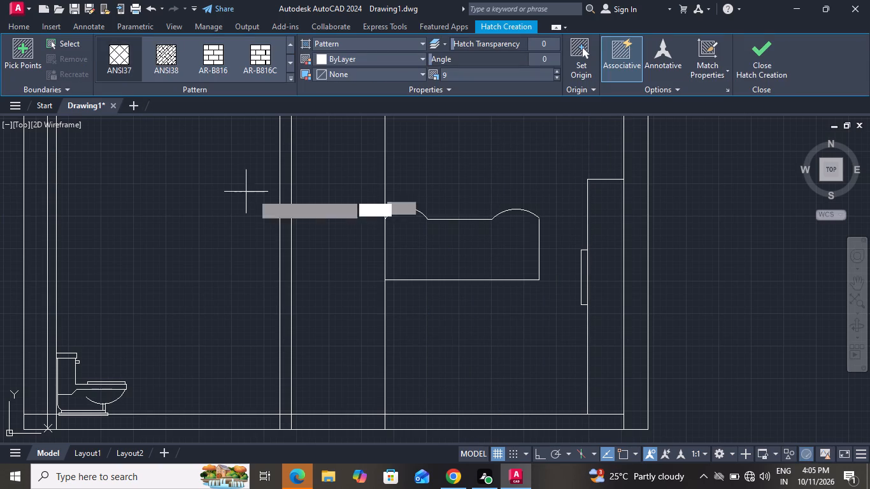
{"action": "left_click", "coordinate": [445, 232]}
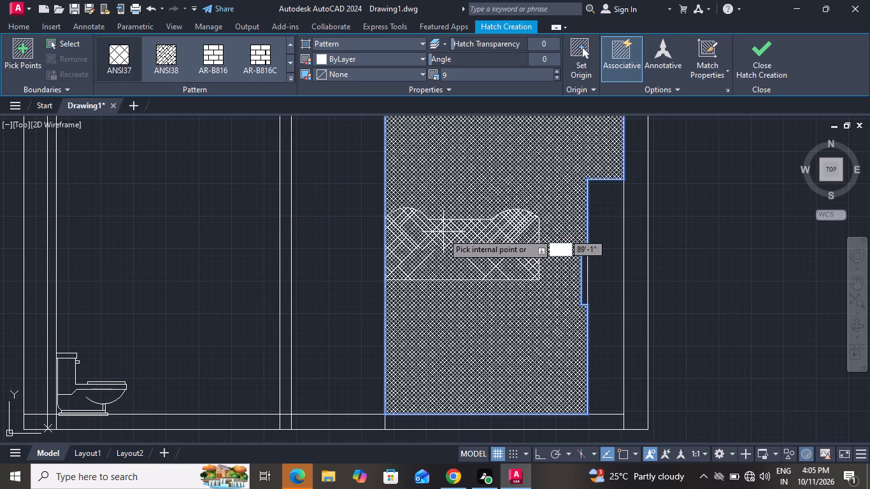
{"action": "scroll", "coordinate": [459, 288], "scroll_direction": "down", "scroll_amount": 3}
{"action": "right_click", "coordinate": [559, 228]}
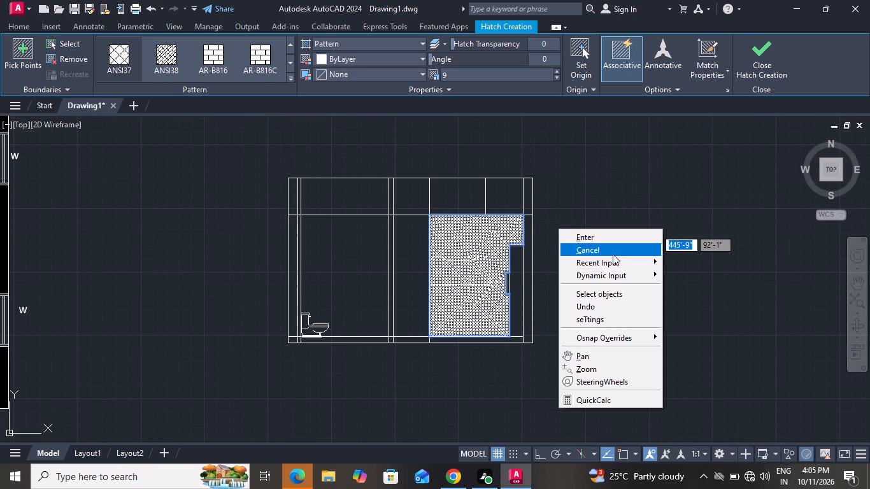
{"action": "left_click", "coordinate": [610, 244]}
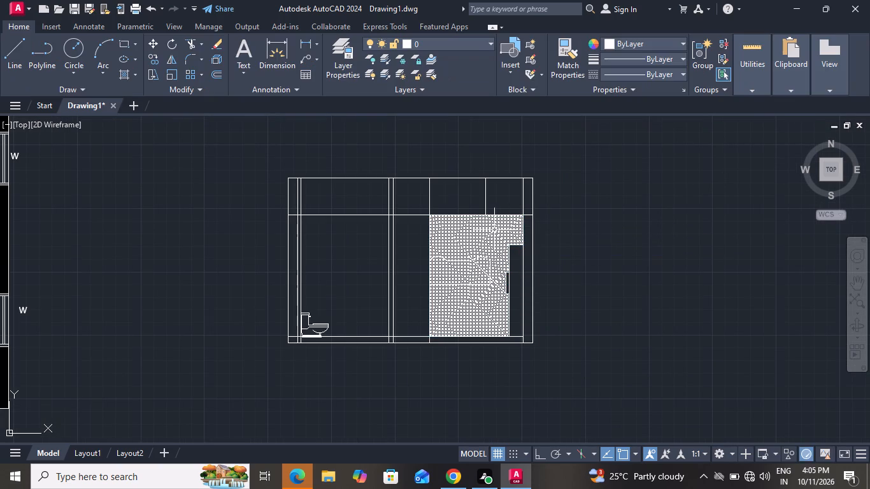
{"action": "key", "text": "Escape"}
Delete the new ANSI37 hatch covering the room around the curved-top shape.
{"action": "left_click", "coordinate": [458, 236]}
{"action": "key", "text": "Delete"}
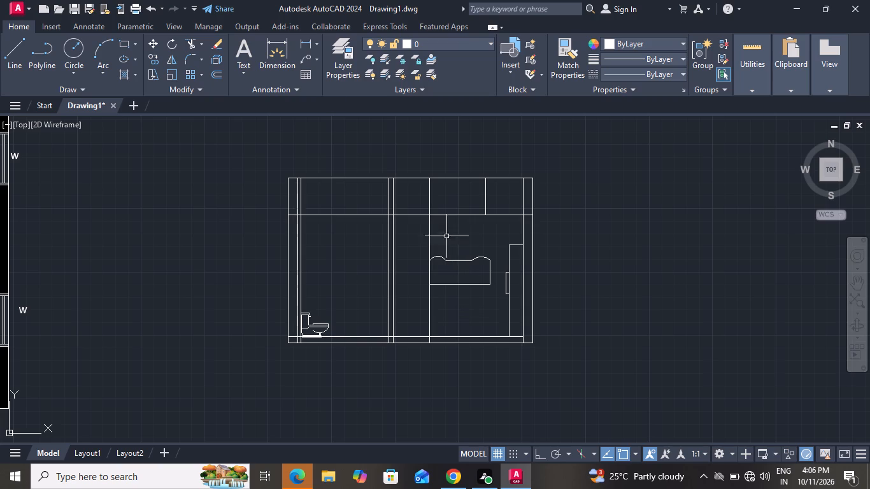
Draw a small horizontal rectangle above the curved-top shape, below the ceiling line.
{"action": "left_click", "coordinate": [125, 40]}
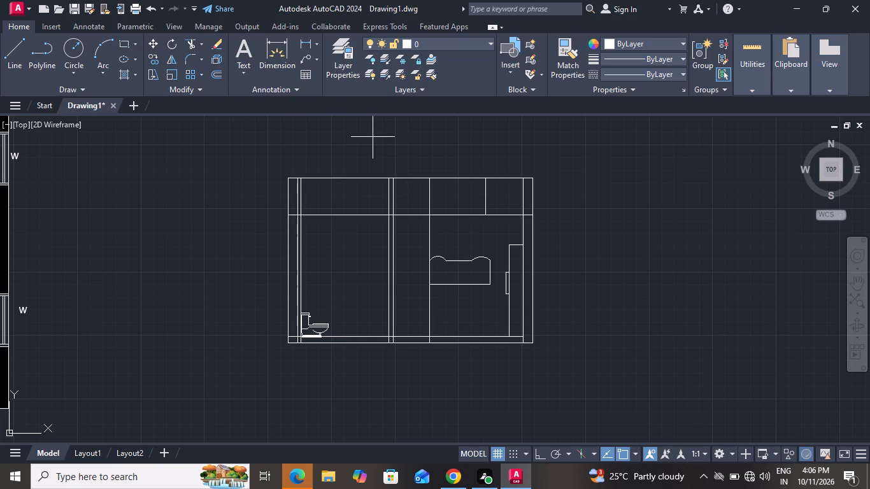
{"action": "left_click", "coordinate": [452, 227]}
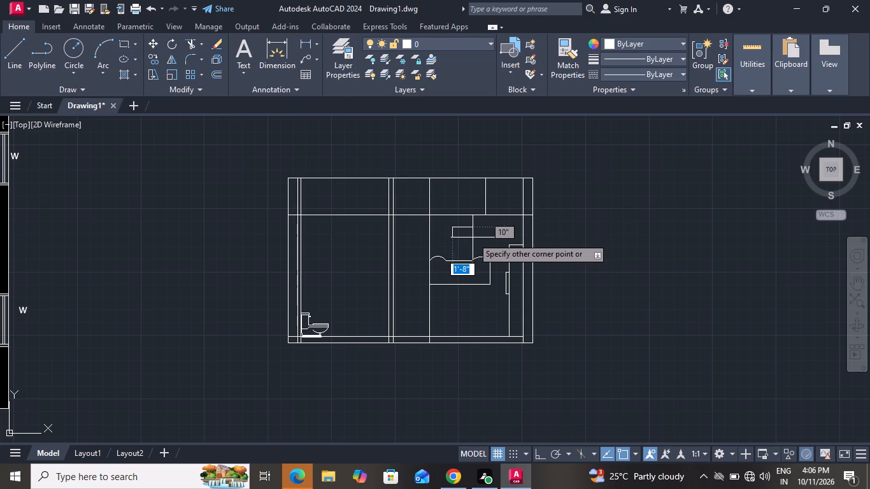
{"action": "left_click", "coordinate": [487, 246]}
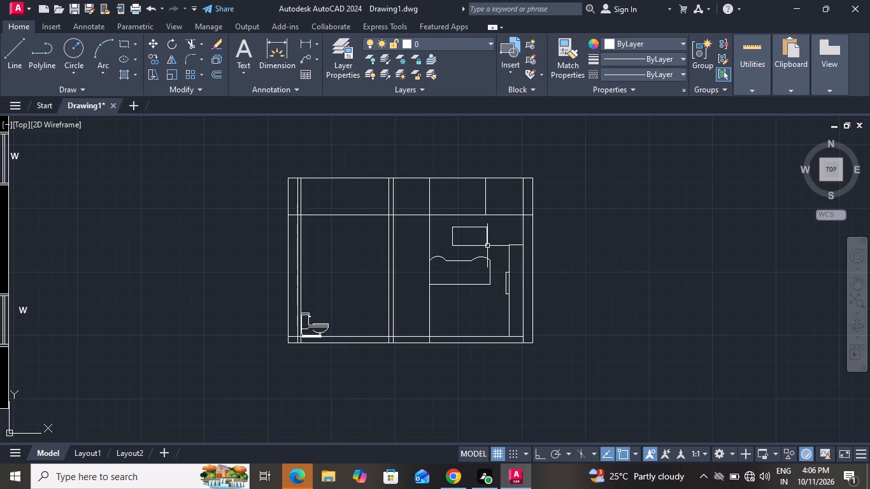
Hatch the small rectangle above the curved-top shape with the BOX pattern.
{"action": "scroll", "coordinate": [543, 242], "scroll_direction": "up", "scroll_amount": 1}
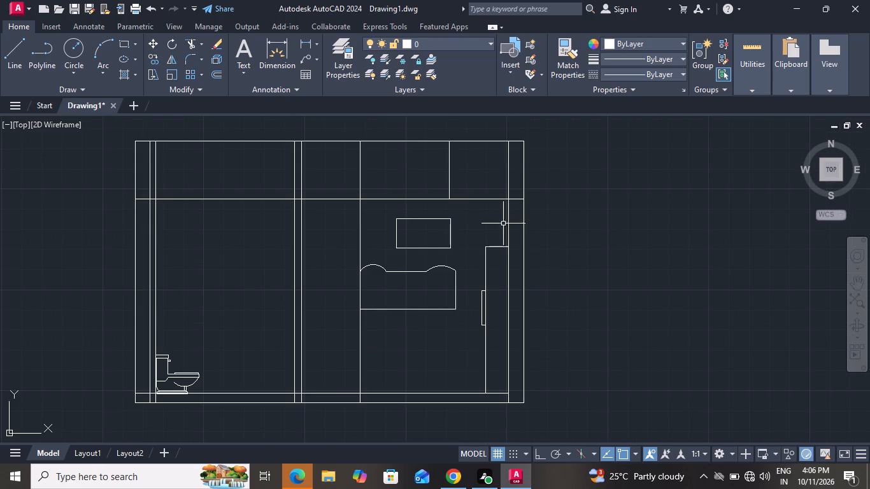
{"action": "left_click", "coordinate": [127, 69]}
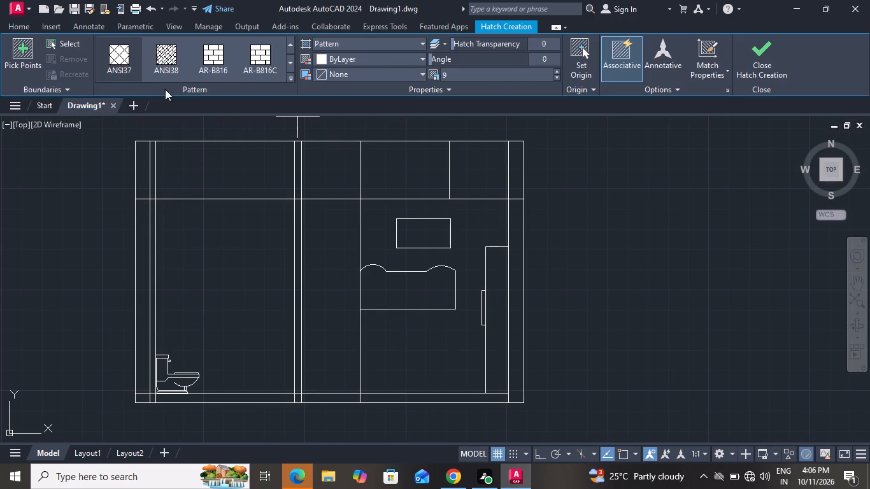
{"action": "scroll", "coordinate": [200, 63], "scroll_direction": "down", "scroll_amount": 1}
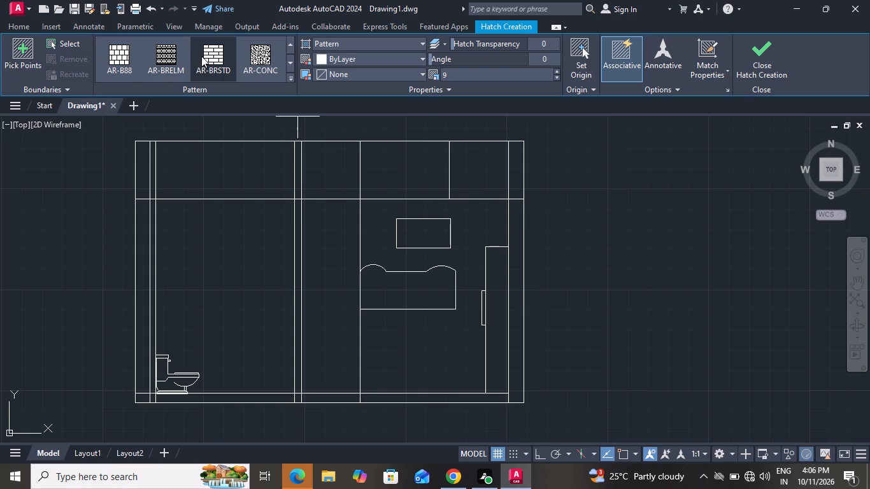
{"action": "scroll", "coordinate": [201, 56], "scroll_direction": "down", "scroll_amount": 2}
{"action": "left_click", "coordinate": [173, 47]}
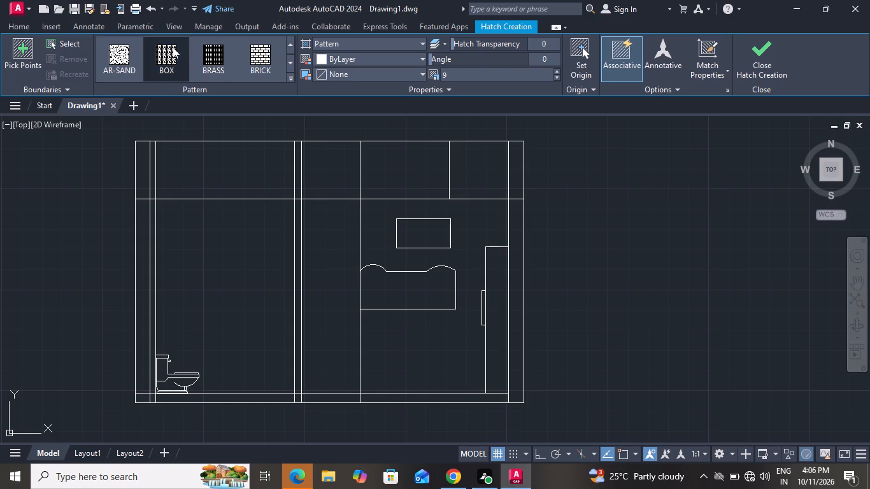
{"action": "left_click", "coordinate": [415, 239]}
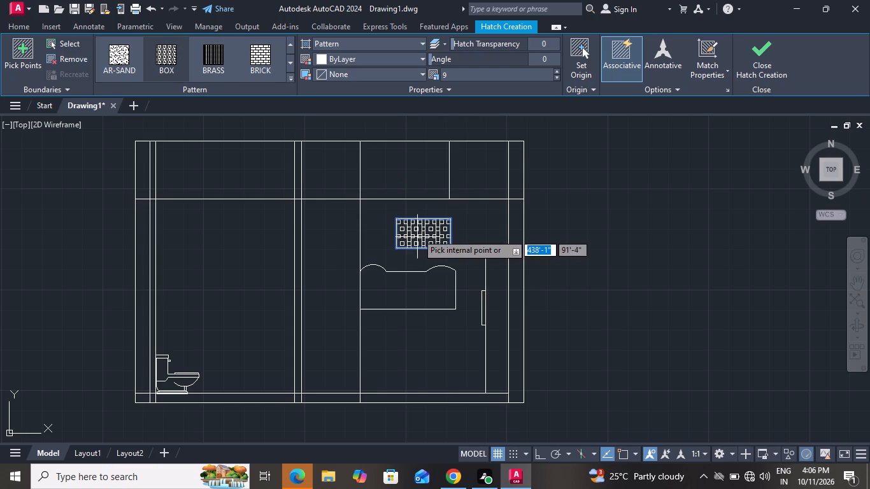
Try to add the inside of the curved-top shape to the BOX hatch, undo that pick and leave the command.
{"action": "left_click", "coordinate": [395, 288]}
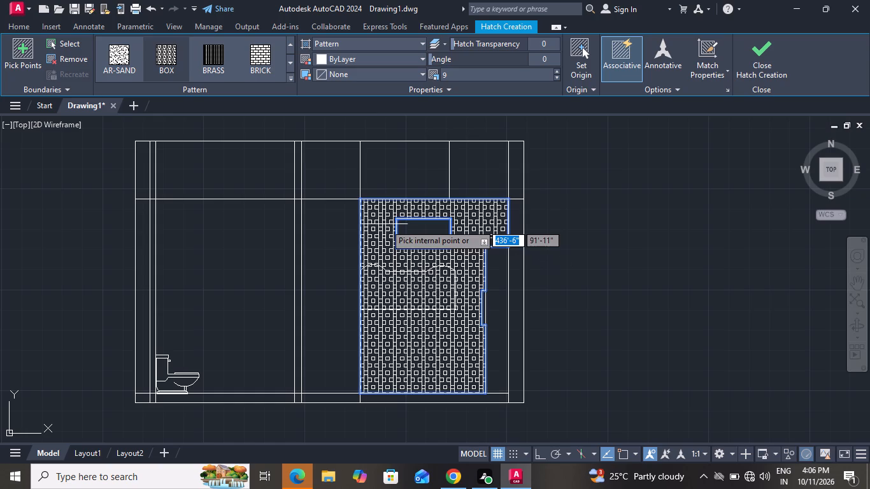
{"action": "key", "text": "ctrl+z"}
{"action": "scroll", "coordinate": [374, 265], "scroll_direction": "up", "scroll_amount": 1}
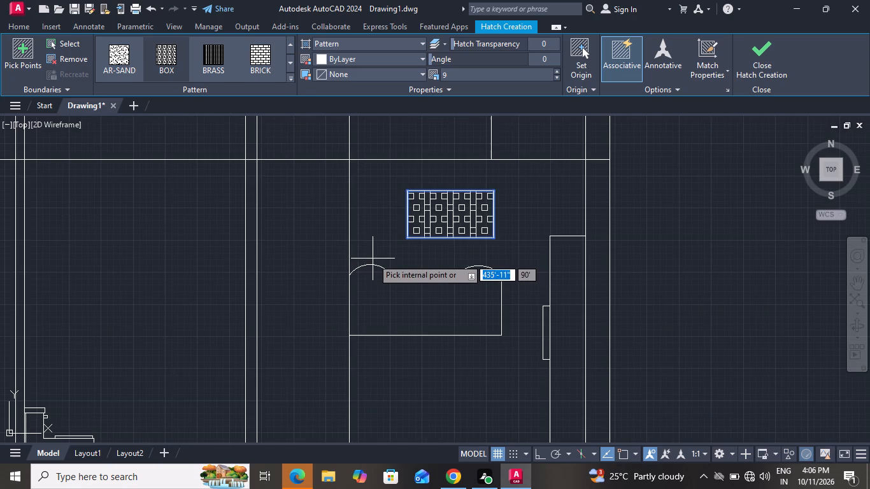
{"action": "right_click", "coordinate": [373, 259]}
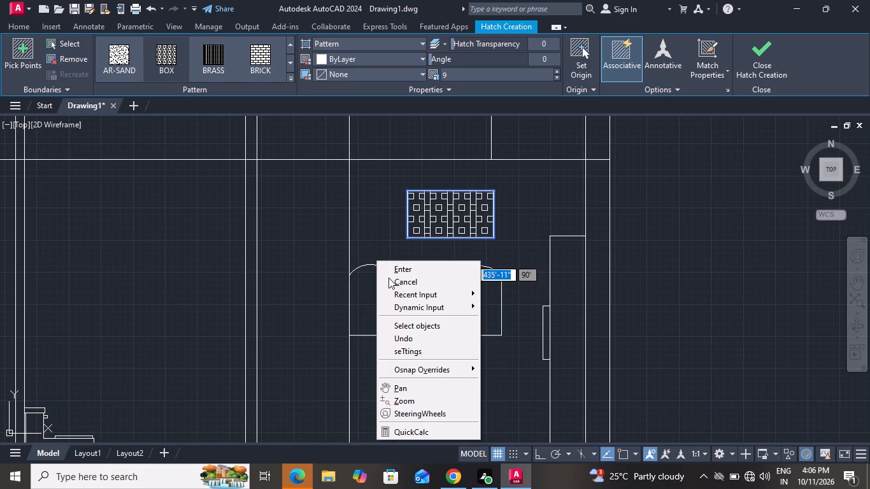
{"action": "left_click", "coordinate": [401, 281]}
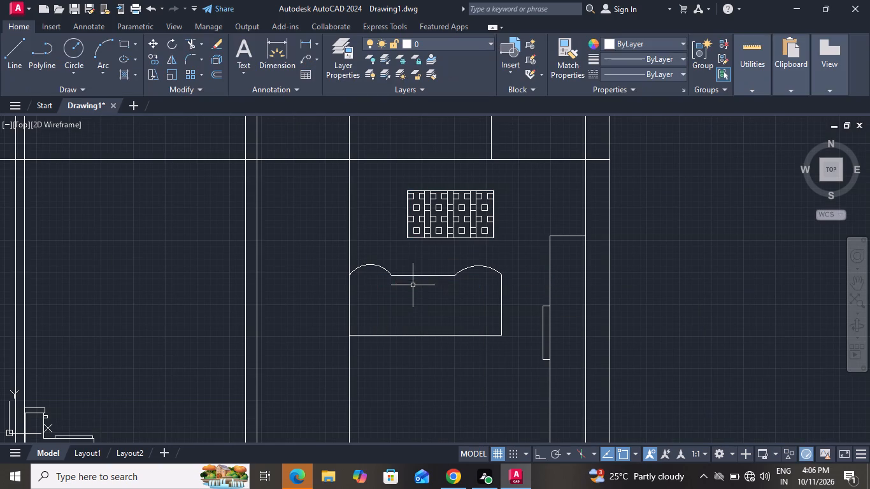
Delete the long vertical line running along the left side of the curved-top shape.
{"action": "left_click", "coordinate": [350, 192]}
{"action": "key", "text": "Delete"}
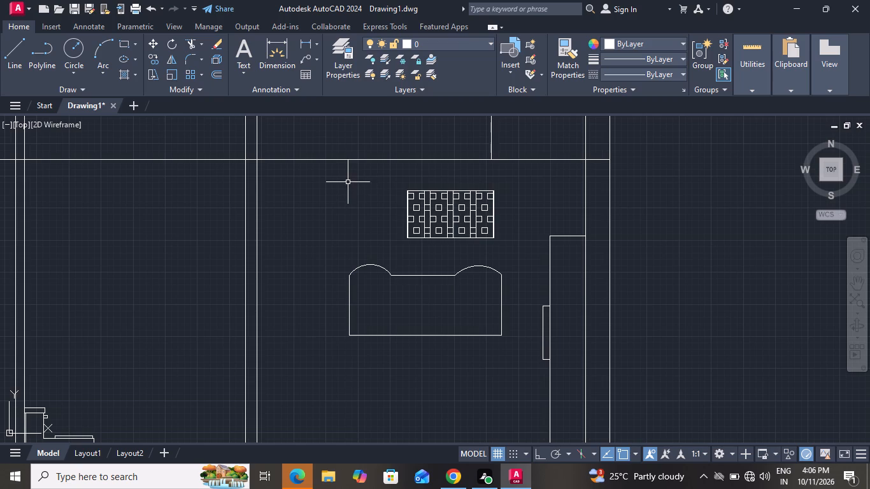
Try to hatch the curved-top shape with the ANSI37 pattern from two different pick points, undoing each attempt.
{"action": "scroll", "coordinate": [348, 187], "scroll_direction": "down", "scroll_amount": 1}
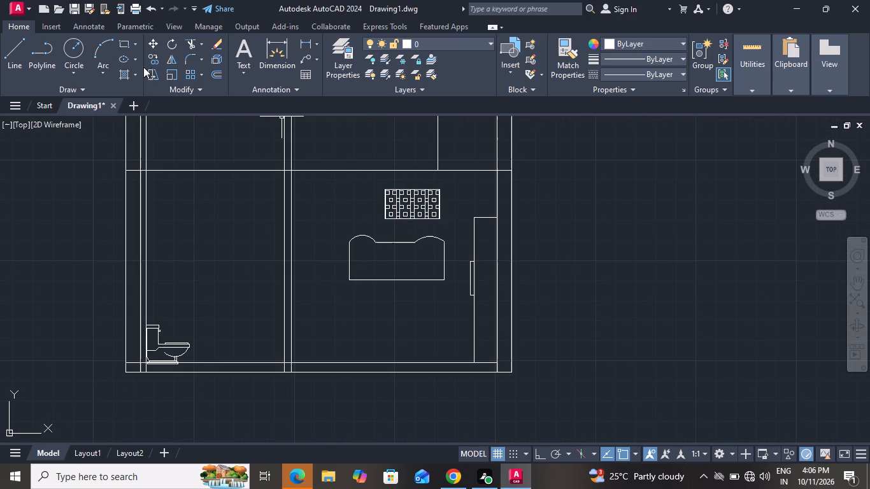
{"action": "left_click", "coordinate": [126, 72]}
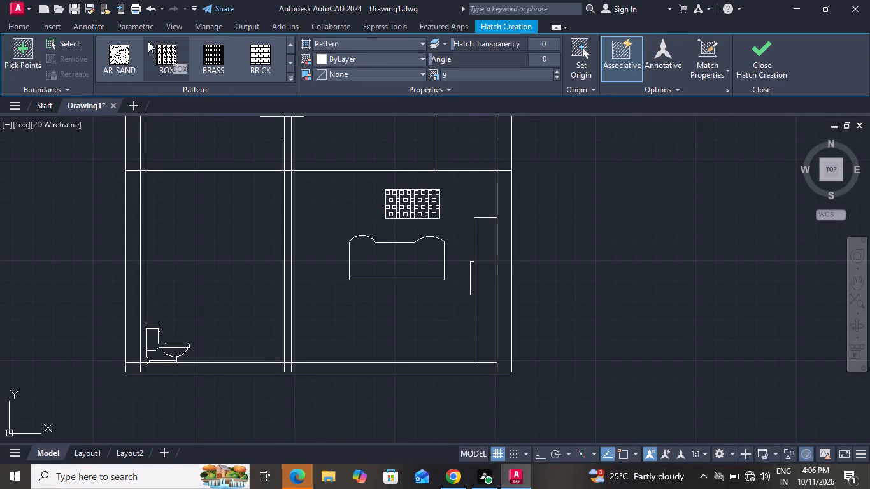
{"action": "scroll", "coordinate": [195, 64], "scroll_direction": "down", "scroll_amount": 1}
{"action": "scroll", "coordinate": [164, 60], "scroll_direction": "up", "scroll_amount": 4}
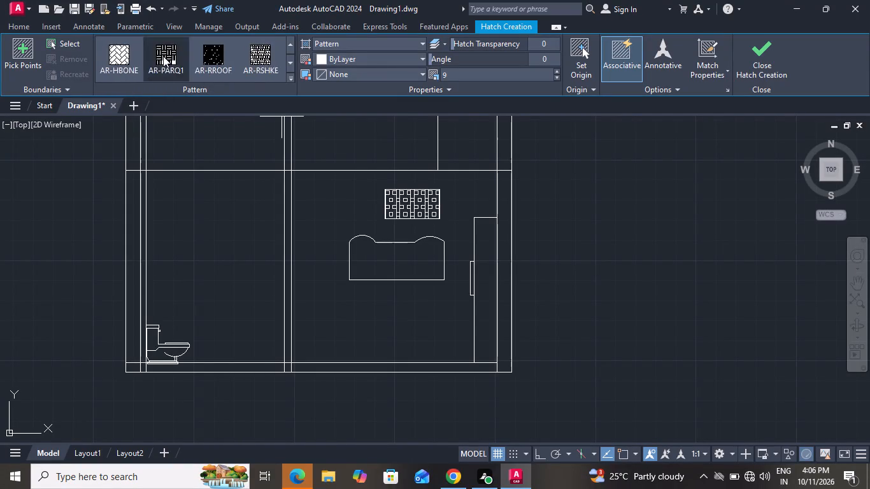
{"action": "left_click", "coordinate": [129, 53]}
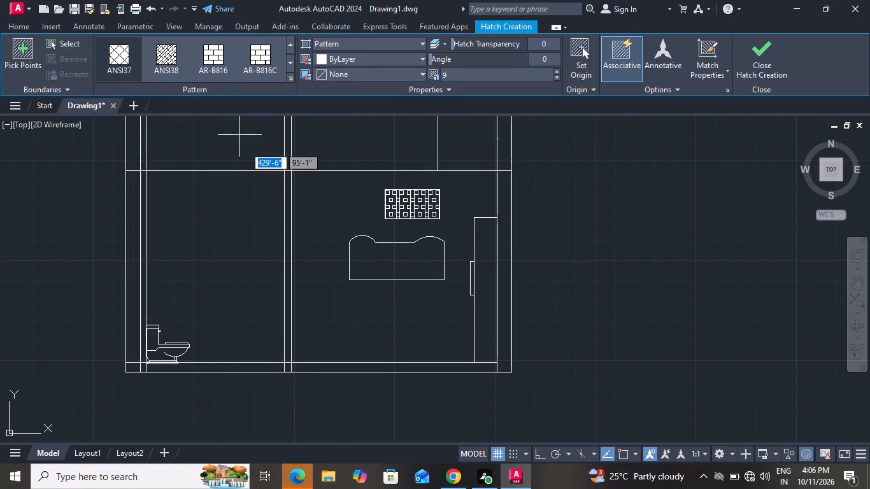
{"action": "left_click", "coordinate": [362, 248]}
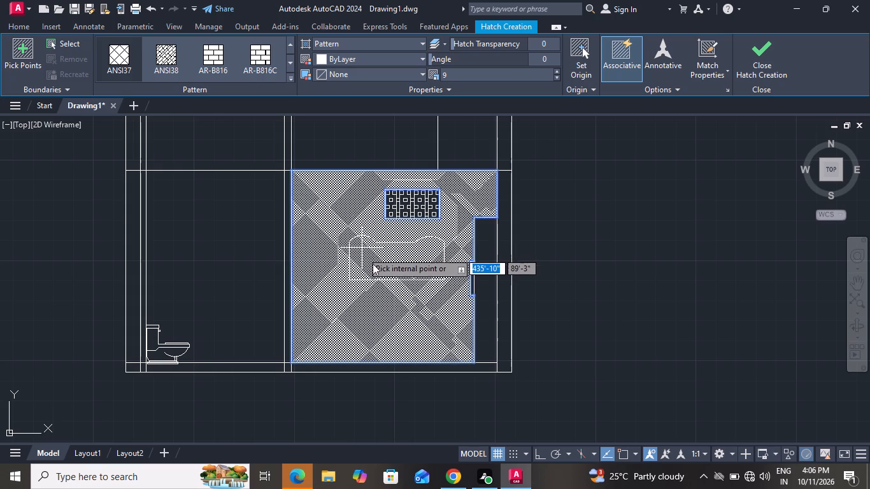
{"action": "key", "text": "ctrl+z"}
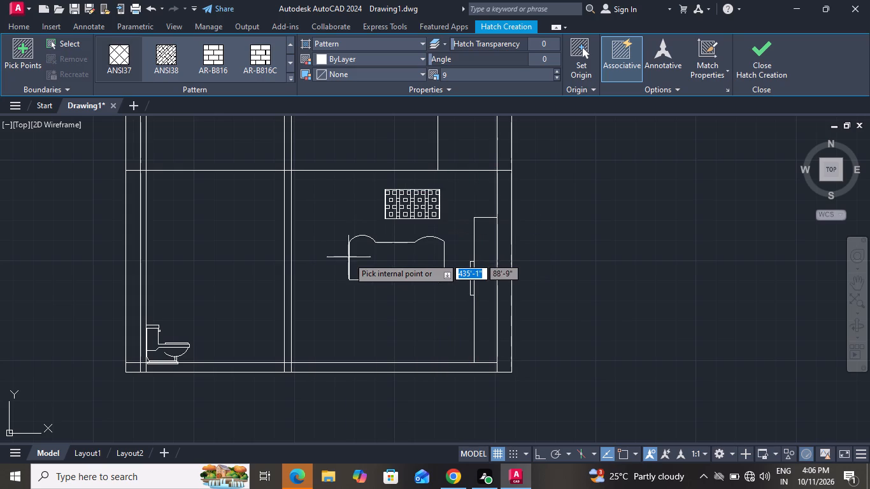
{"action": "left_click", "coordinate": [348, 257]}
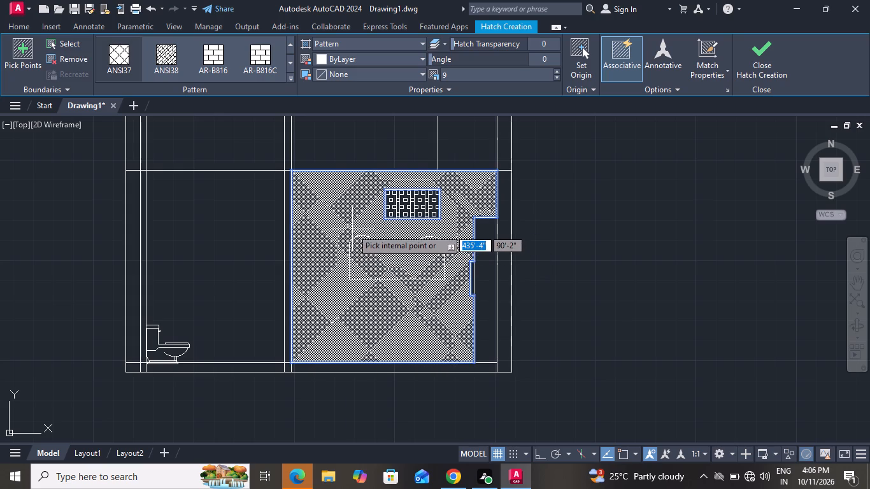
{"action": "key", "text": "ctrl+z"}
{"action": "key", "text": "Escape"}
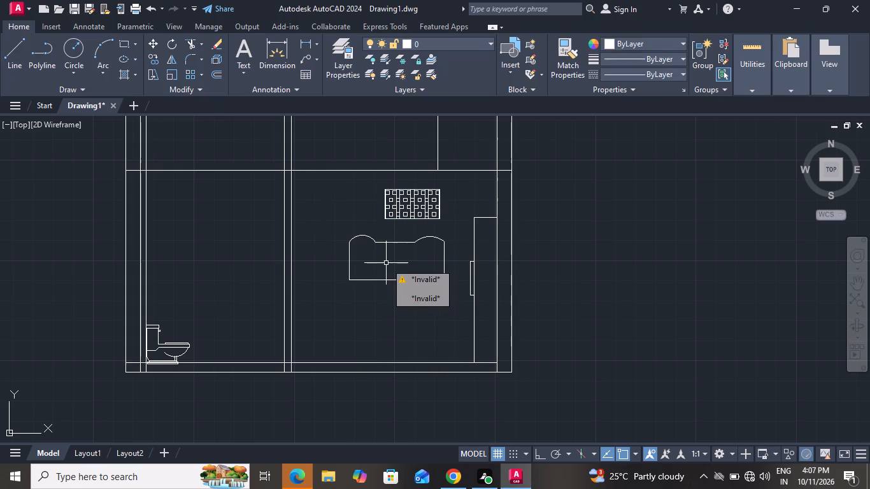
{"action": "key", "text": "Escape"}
Offset the curved-top shape's straight top line and its side and bottom edges 1" inward.
{"action": "key", "text": "o"}
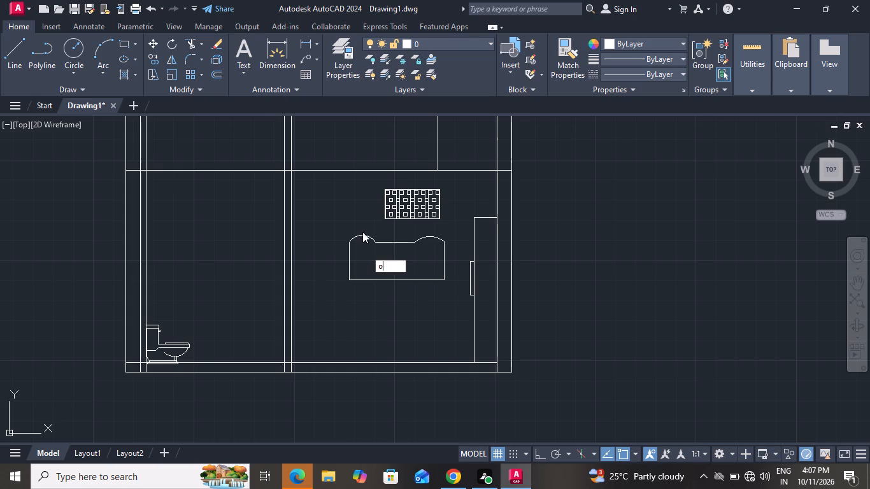
{"action": "key", "text": "space"}
{"action": "key", "text": "1"}
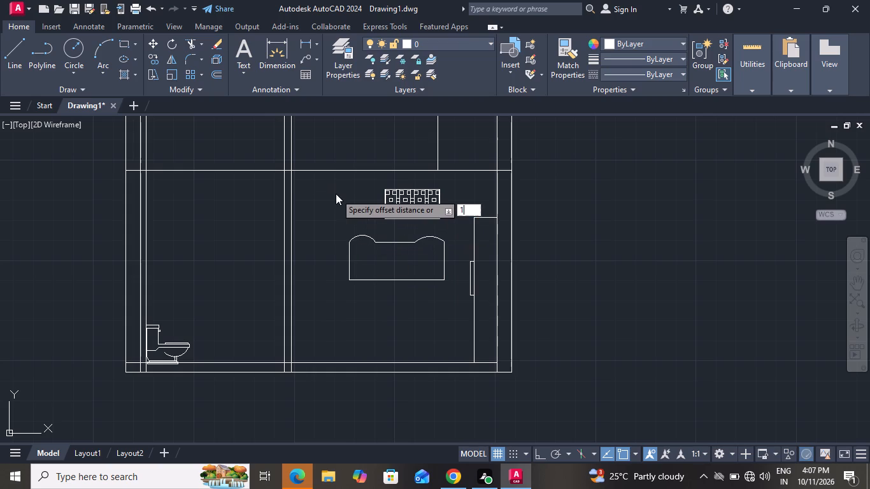
{"action": "key", "text": "shift+quotedbl"}
{"action": "key", "text": "Return"}
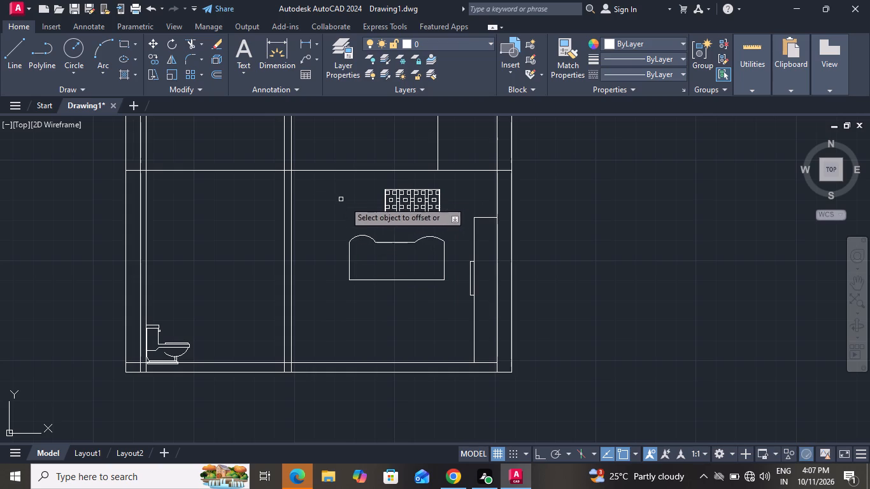
{"action": "left_click", "coordinate": [398, 243]}
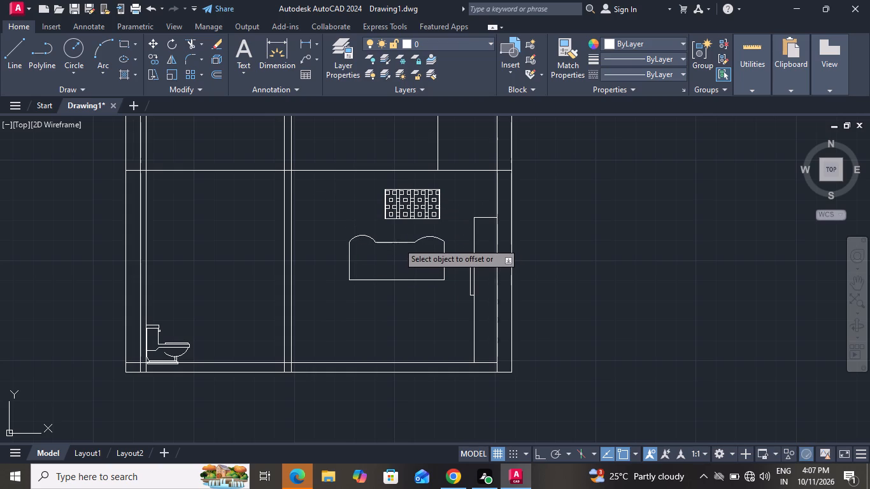
{"action": "left_click", "coordinate": [398, 250]}
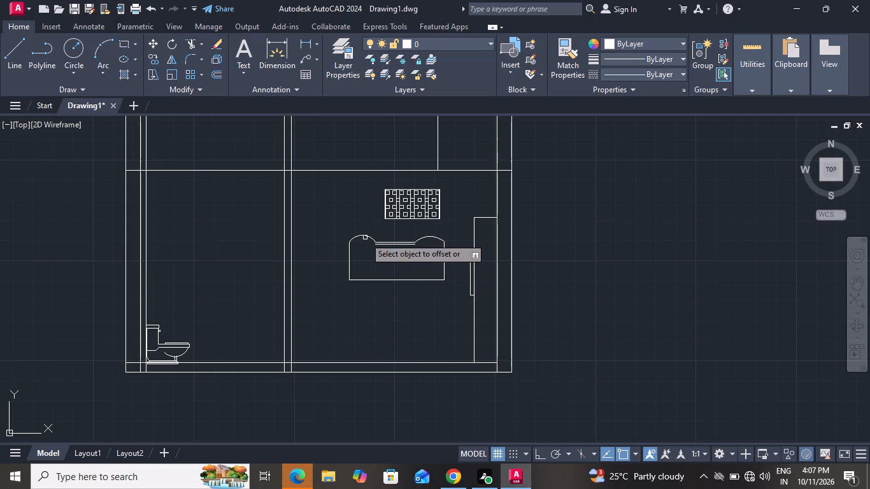
{"action": "left_click", "coordinate": [366, 234]}
{"action": "left_click", "coordinate": [350, 271]}
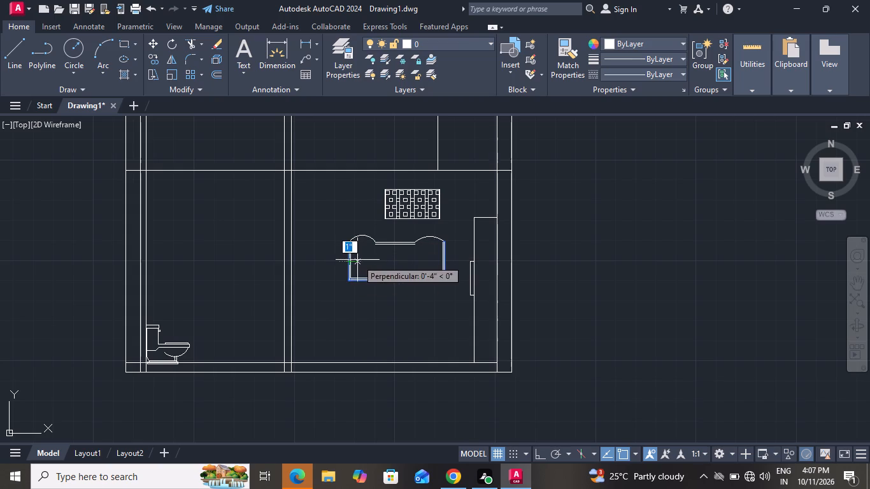
{"action": "left_click", "coordinate": [357, 260]}
Offset both top arcs of the curved-top shape inward by the same 1" distance.
{"action": "scroll", "coordinate": [366, 241], "scroll_direction": "up", "scroll_amount": 2}
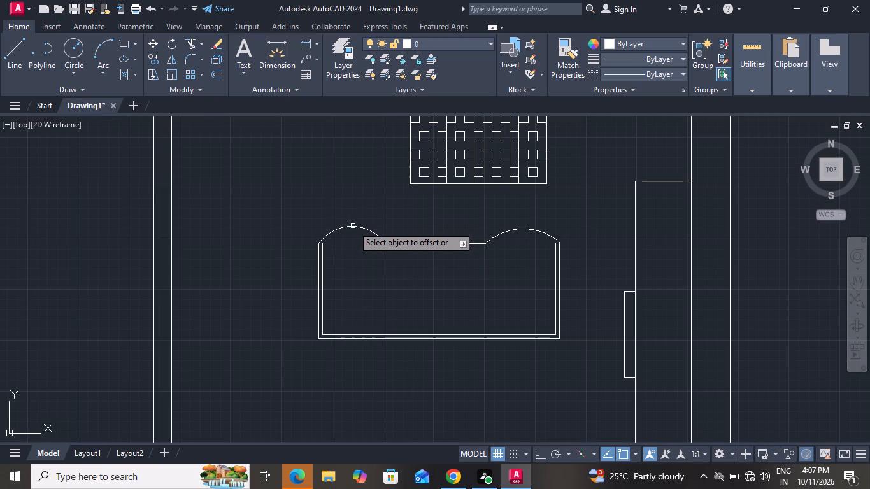
{"action": "left_click", "coordinate": [352, 227]}
{"action": "left_click", "coordinate": [351, 243]}
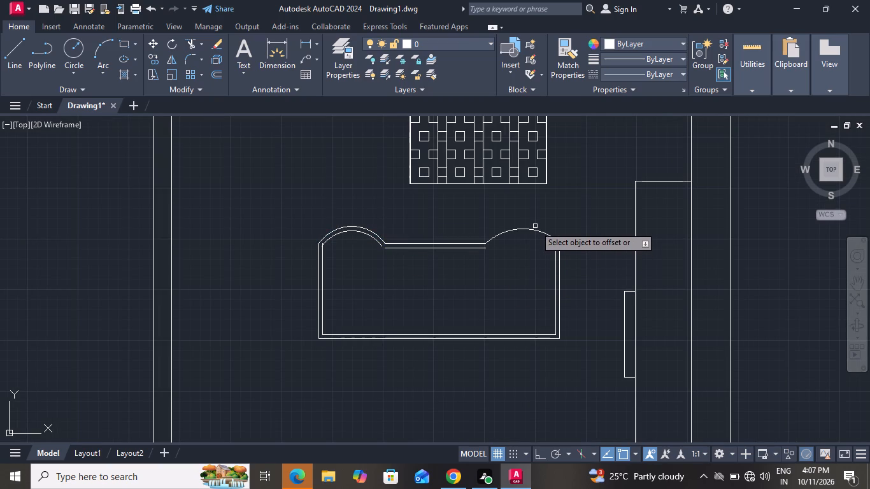
{"action": "left_click_drag", "start_coordinate": [534, 230], "coordinate": [532, 236]}
{"action": "left_click", "coordinate": [524, 256]}
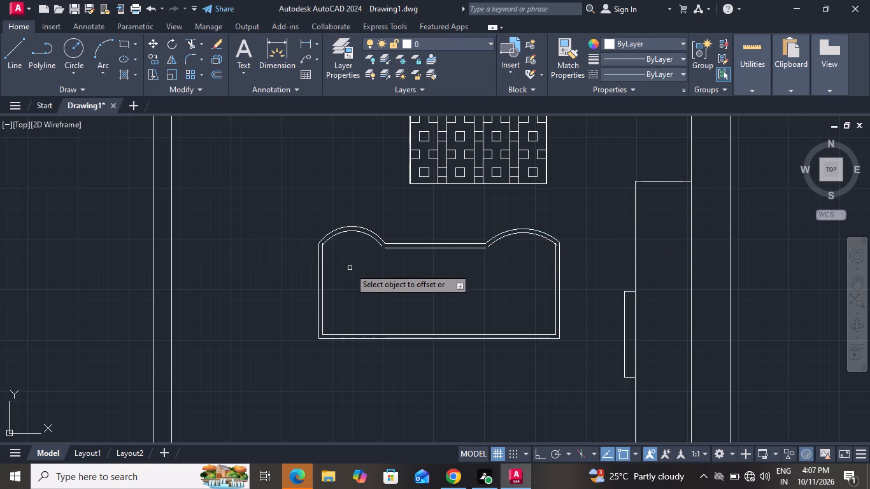
{"action": "scroll", "coordinate": [352, 268], "scroll_direction": "down", "scroll_amount": 1}
{"action": "right_click", "coordinate": [358, 269]}
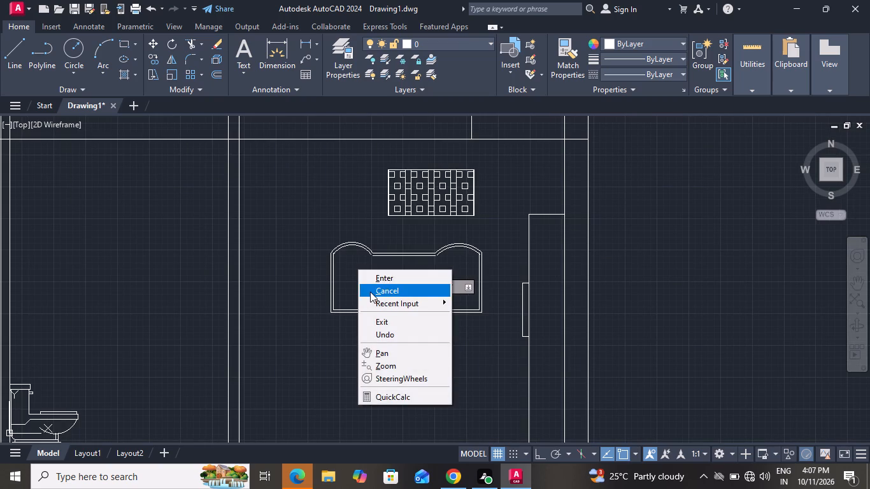
{"action": "left_click", "coordinate": [370, 292]}
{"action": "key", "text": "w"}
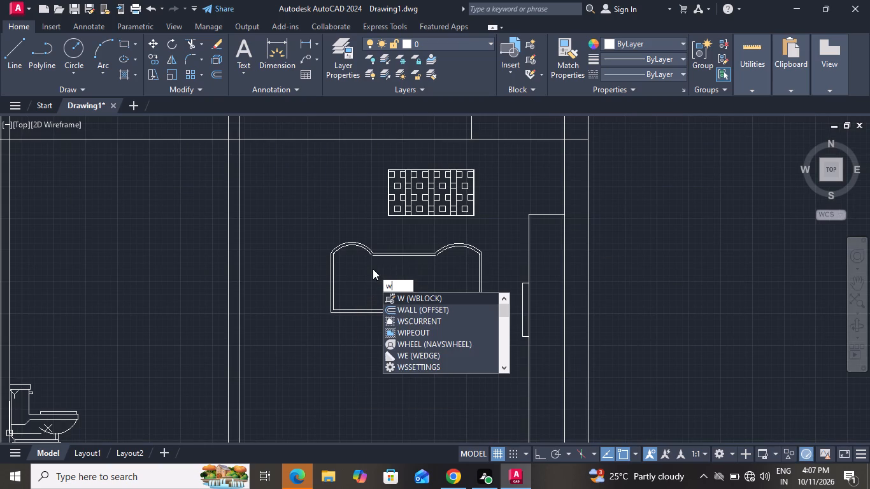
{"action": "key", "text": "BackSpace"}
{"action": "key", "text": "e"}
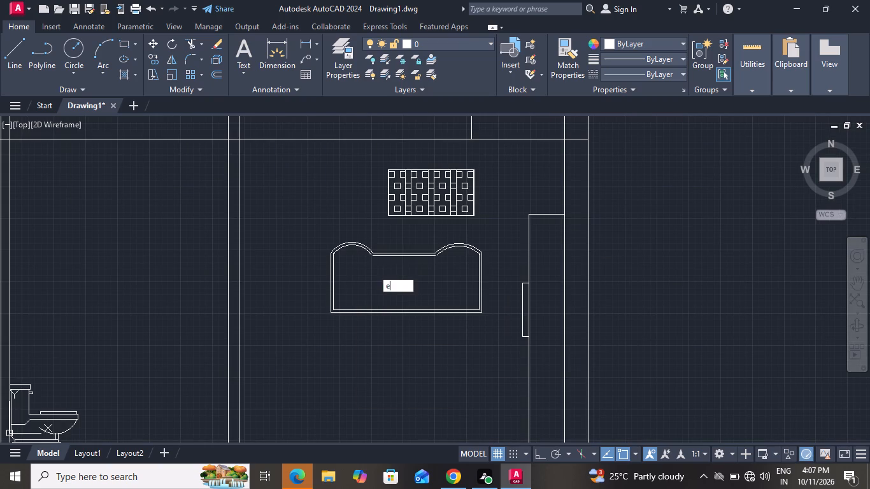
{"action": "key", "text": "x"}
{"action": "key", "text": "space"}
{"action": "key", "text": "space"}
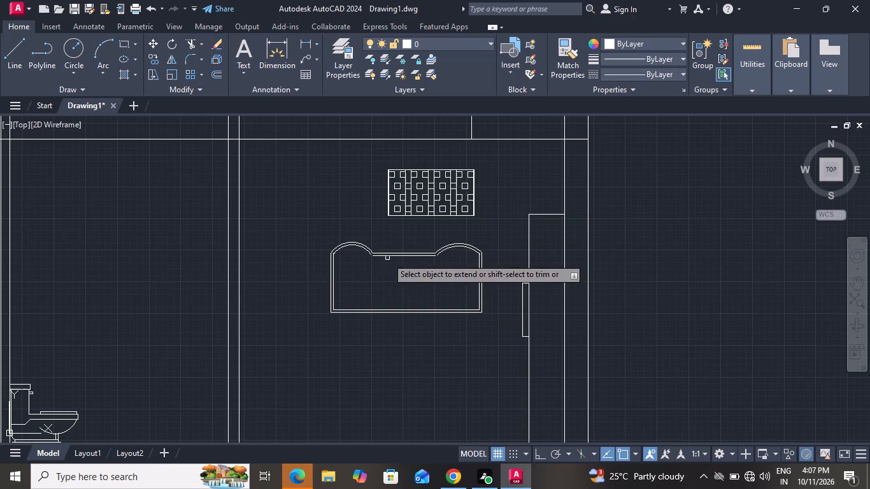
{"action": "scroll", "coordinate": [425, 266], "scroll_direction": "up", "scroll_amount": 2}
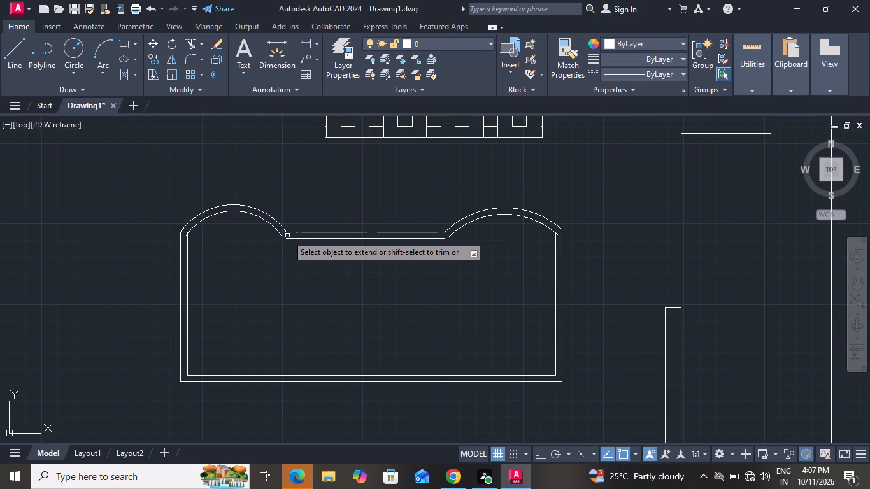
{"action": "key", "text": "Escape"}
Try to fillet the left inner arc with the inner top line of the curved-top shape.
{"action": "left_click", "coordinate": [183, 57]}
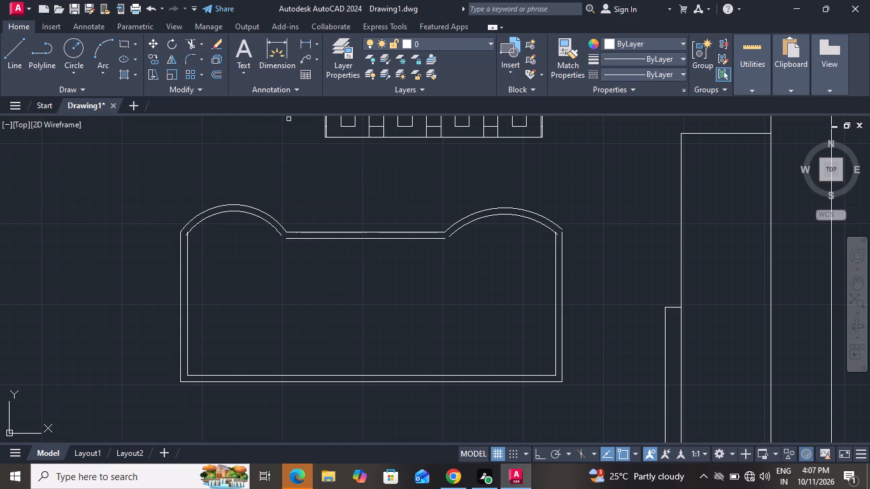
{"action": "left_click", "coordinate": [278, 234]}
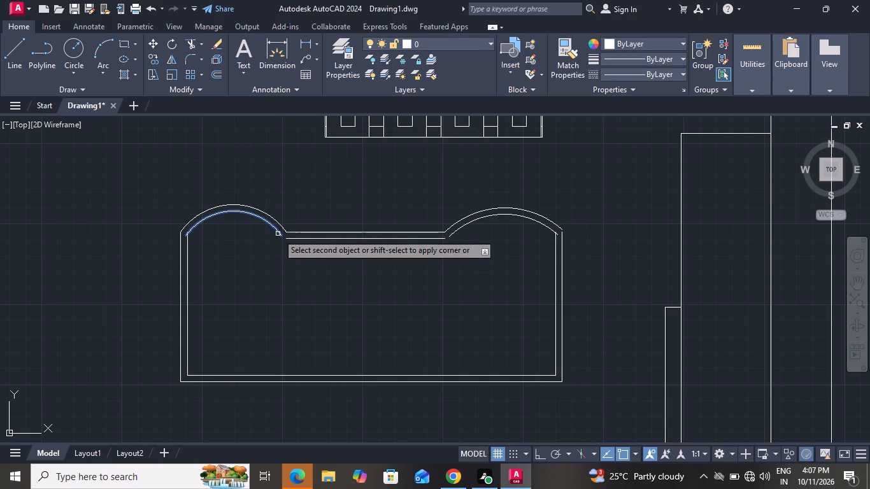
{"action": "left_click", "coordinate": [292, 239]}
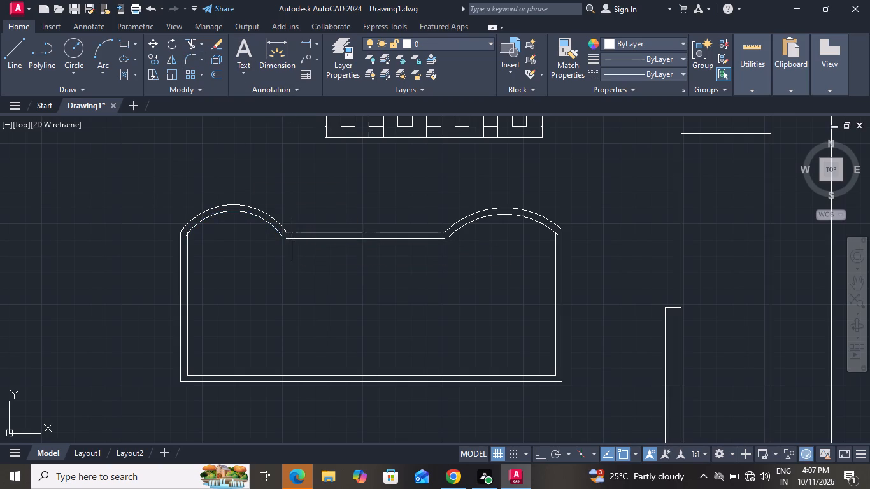
Draw short lines joining the inner ends of both offset arcs to the ends of the inner top line.
{"action": "left_click", "coordinate": [8, 52]}
{"action": "scroll", "coordinate": [293, 188], "scroll_direction": "up", "scroll_amount": 2}
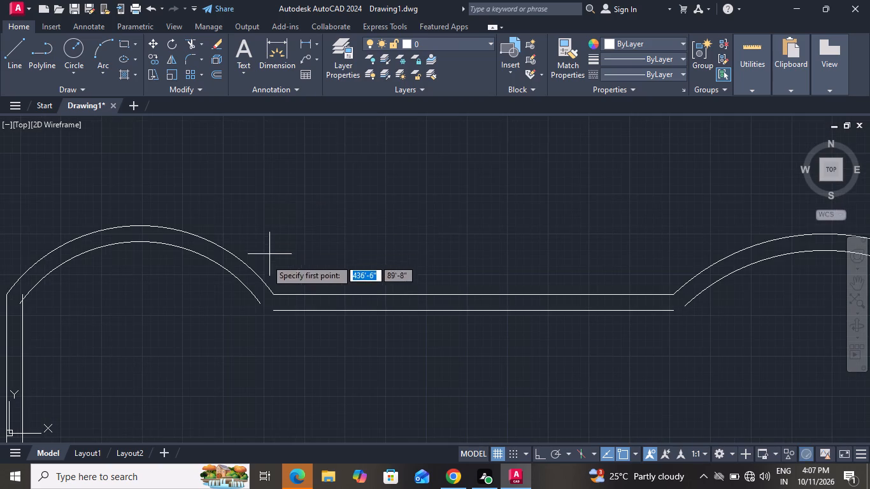
{"action": "left_click", "coordinate": [256, 302]}
{"action": "left_click", "coordinate": [272, 312]}
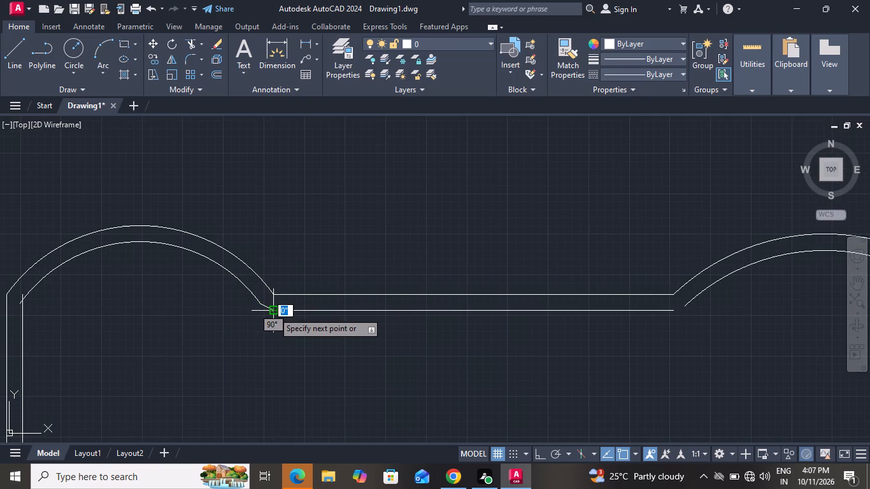
{"action": "right_click", "coordinate": [273, 312]}
{"action": "left_click", "coordinate": [291, 329]}
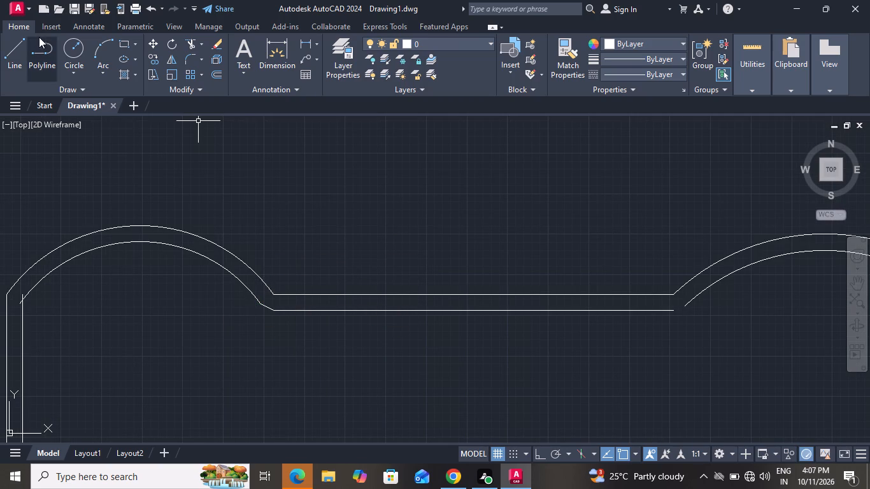
{"action": "left_click", "coordinate": [25, 38]}
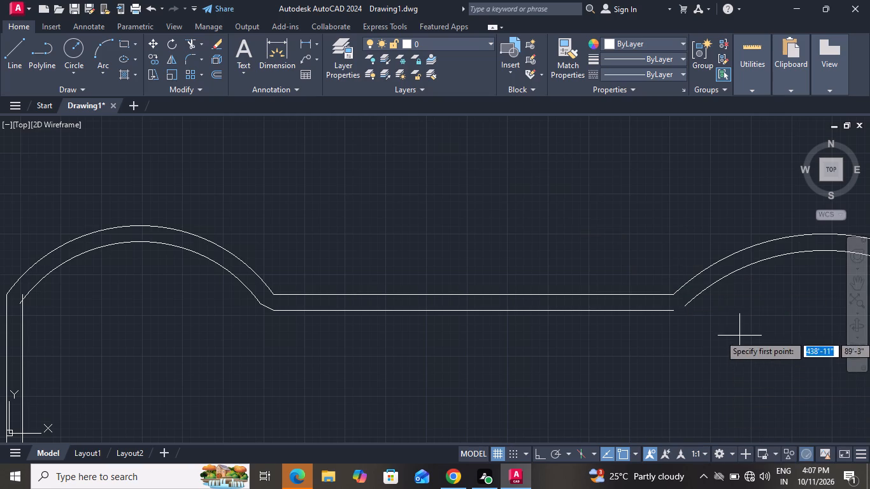
{"action": "left_click", "coordinate": [683, 308]}
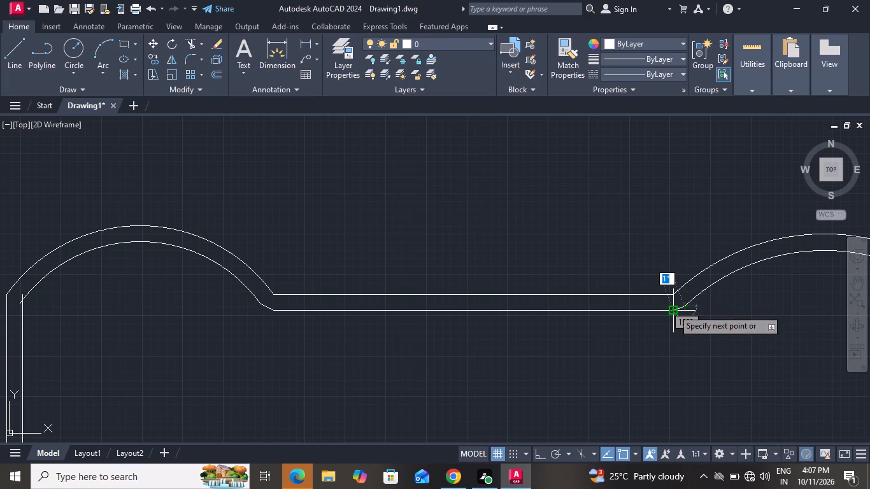
{"action": "left_click", "coordinate": [673, 309]}
{"action": "right_click", "coordinate": [673, 309]}
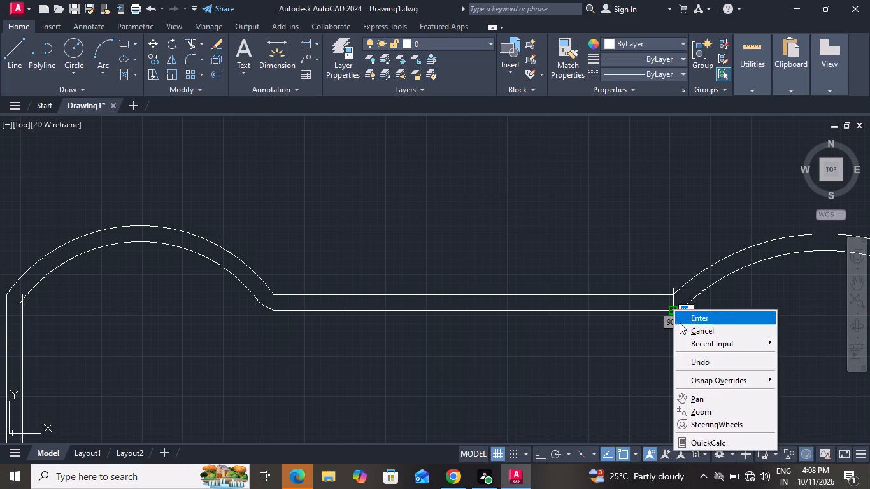
{"action": "left_click", "coordinate": [680, 331]}
Hatch the area inside the curved-top shape's inner outline with the ANSI37 pattern.
{"action": "scroll", "coordinate": [575, 241], "scroll_direction": "down", "scroll_amount": 3}
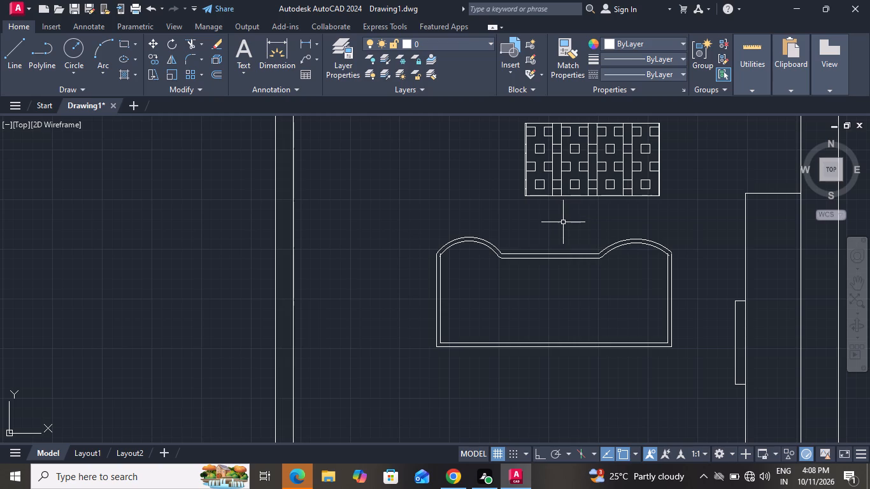
{"action": "scroll", "coordinate": [557, 216], "scroll_direction": "down", "scroll_amount": 1}
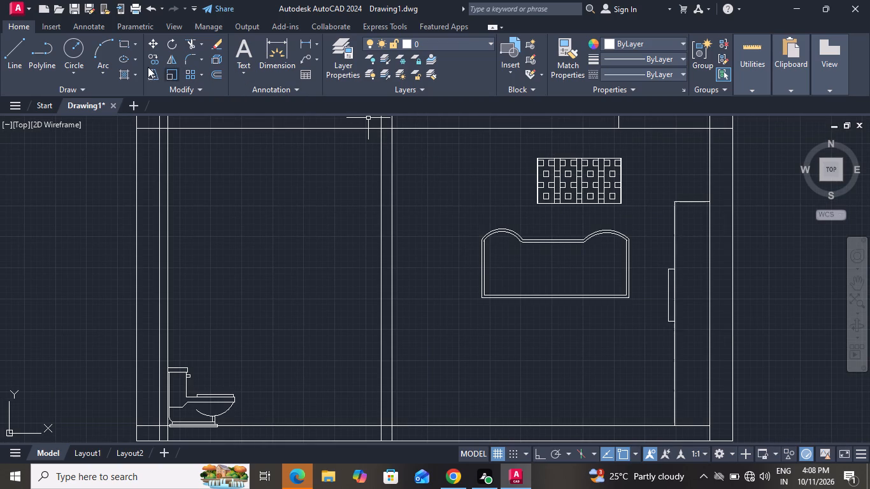
{"action": "left_click", "coordinate": [118, 74]}
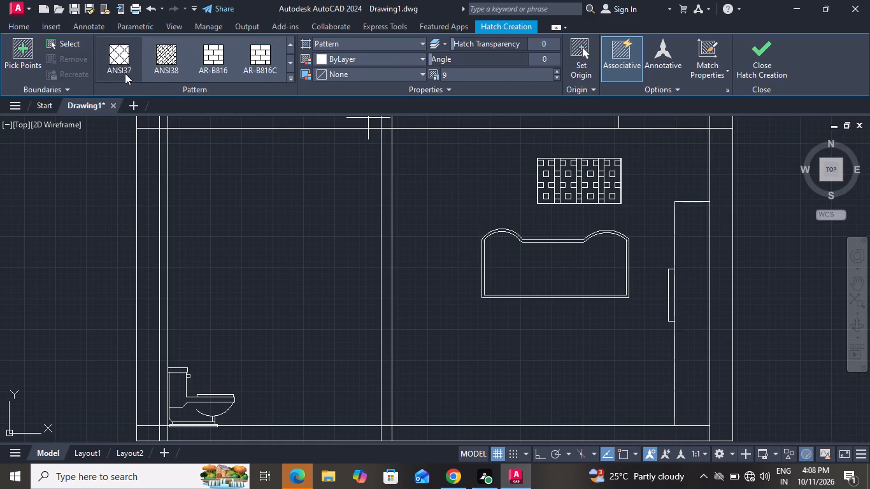
{"action": "left_click", "coordinate": [118, 64]}
{"action": "left_click", "coordinate": [565, 266]}
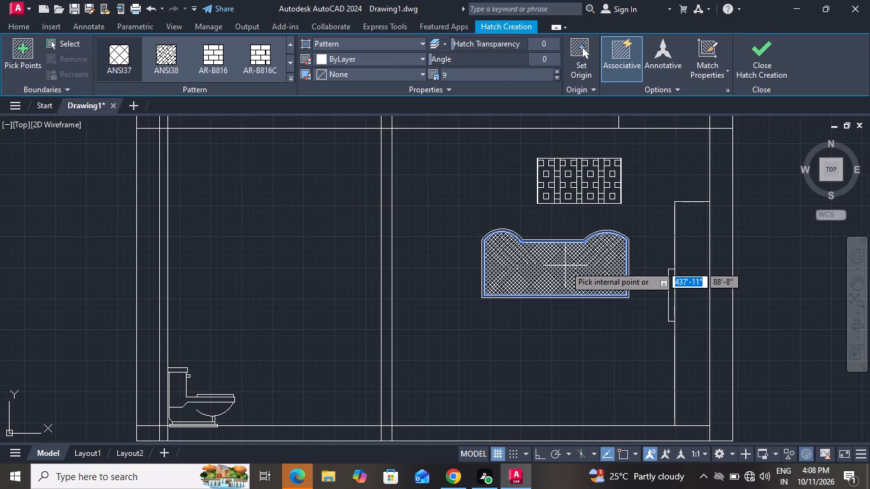
{"action": "scroll", "coordinate": [529, 278], "scroll_direction": "up", "scroll_amount": 1}
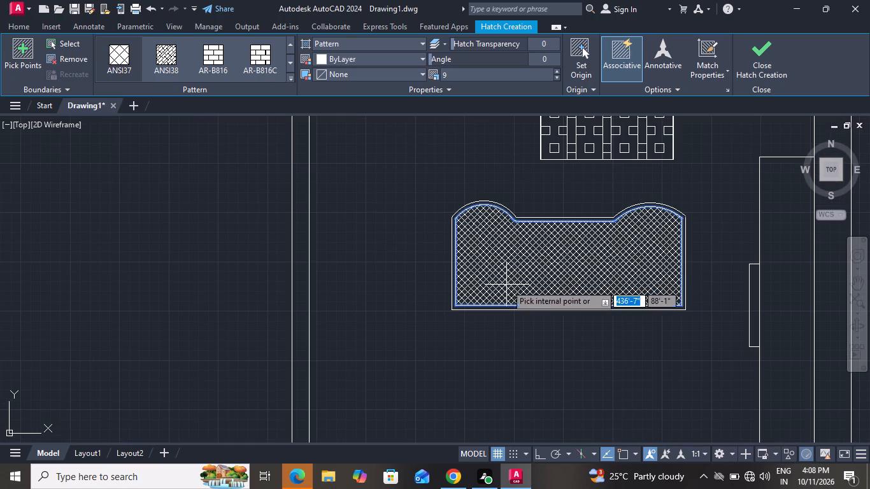
{"action": "right_click", "coordinate": [367, 263]}
{"action": "left_click", "coordinate": [401, 286]}
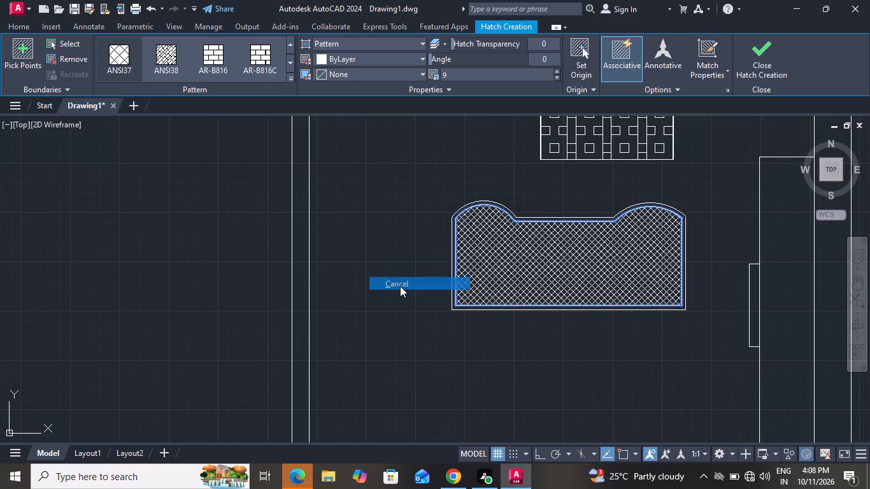
Set the scale of the curved-top shape's ANSI37 hatch to 22.
{"action": "left_click", "coordinate": [546, 267]}
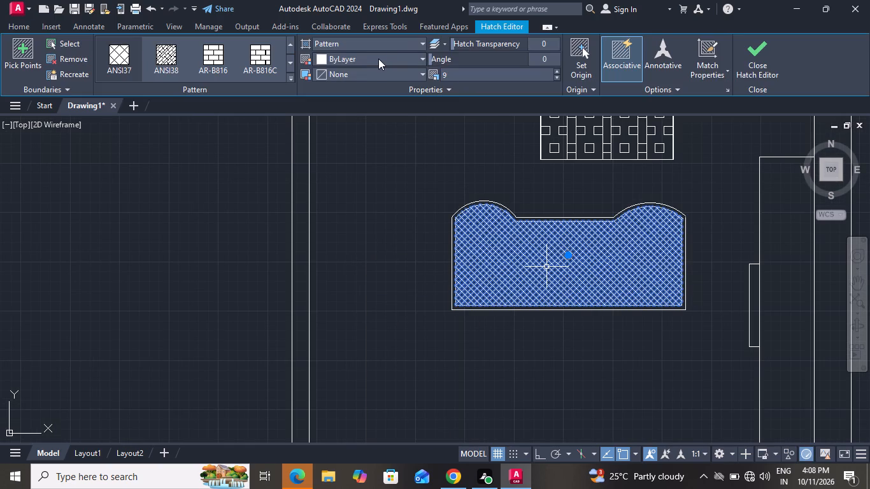
{"action": "left_click", "coordinate": [557, 71]}
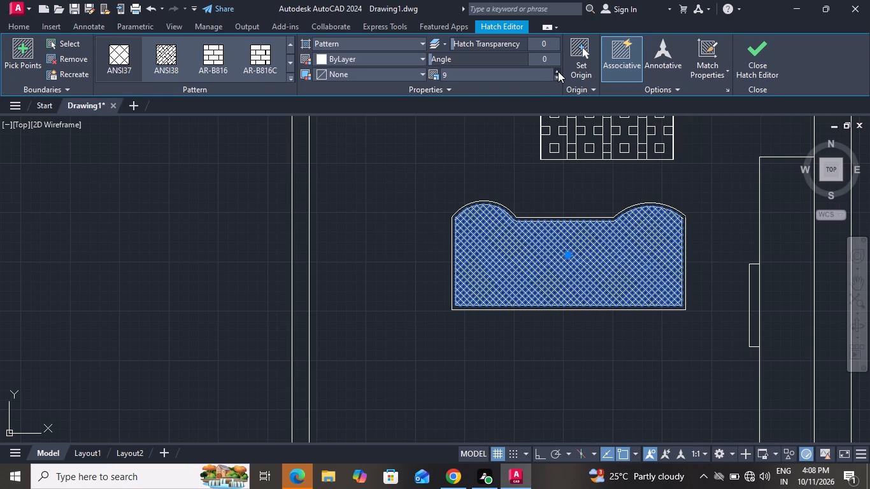
{"action": "left_click", "coordinate": [555, 78]}
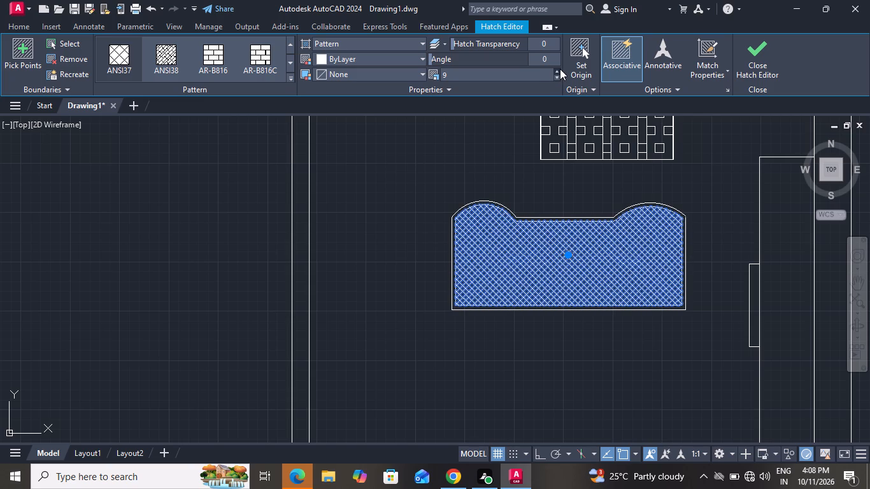
{"action": "left_click", "coordinate": [559, 72]}
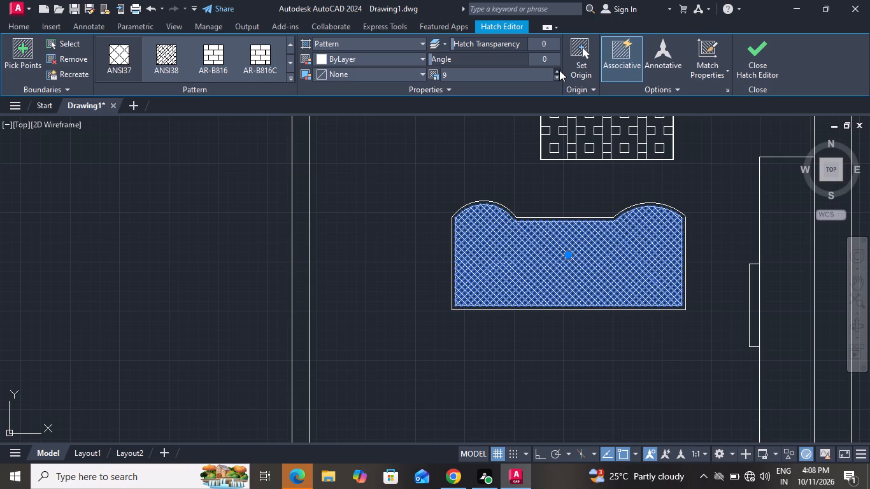
{"action": "left_click", "coordinate": [556, 70]}
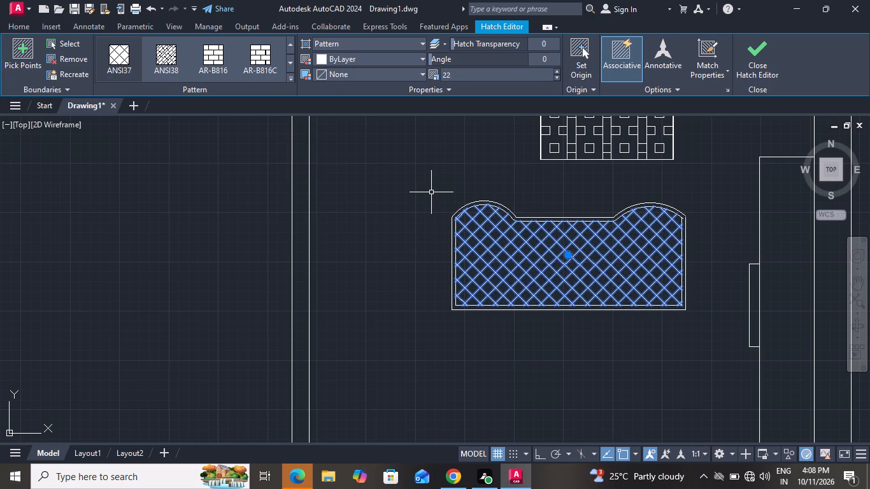
{"action": "key", "text": "Escape"}
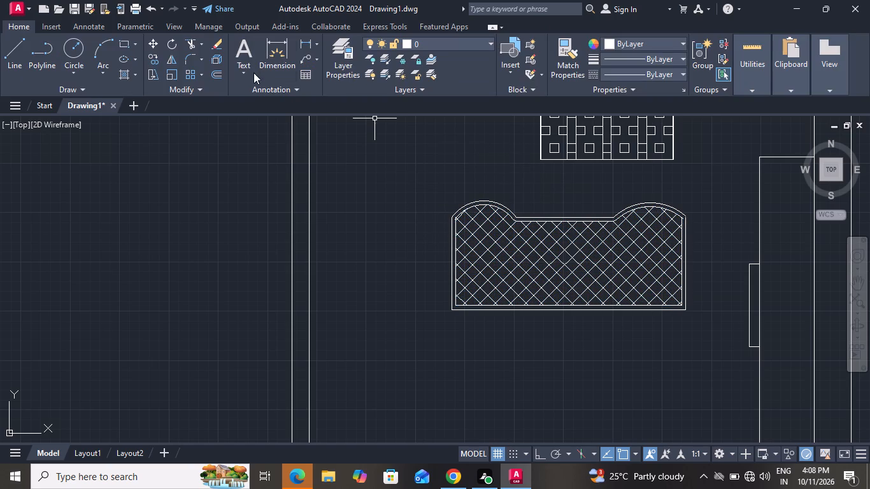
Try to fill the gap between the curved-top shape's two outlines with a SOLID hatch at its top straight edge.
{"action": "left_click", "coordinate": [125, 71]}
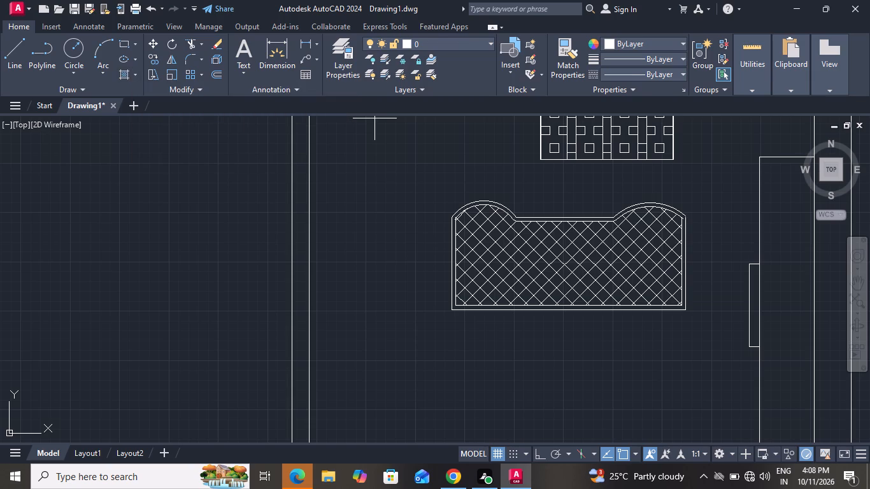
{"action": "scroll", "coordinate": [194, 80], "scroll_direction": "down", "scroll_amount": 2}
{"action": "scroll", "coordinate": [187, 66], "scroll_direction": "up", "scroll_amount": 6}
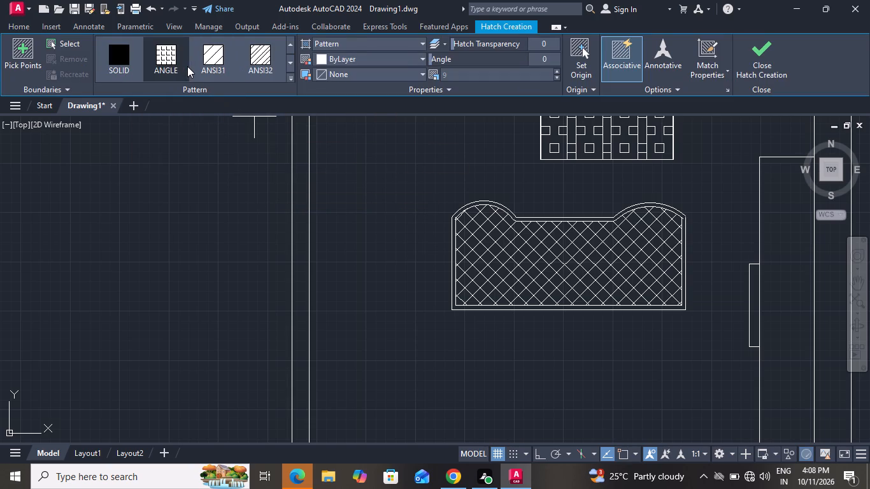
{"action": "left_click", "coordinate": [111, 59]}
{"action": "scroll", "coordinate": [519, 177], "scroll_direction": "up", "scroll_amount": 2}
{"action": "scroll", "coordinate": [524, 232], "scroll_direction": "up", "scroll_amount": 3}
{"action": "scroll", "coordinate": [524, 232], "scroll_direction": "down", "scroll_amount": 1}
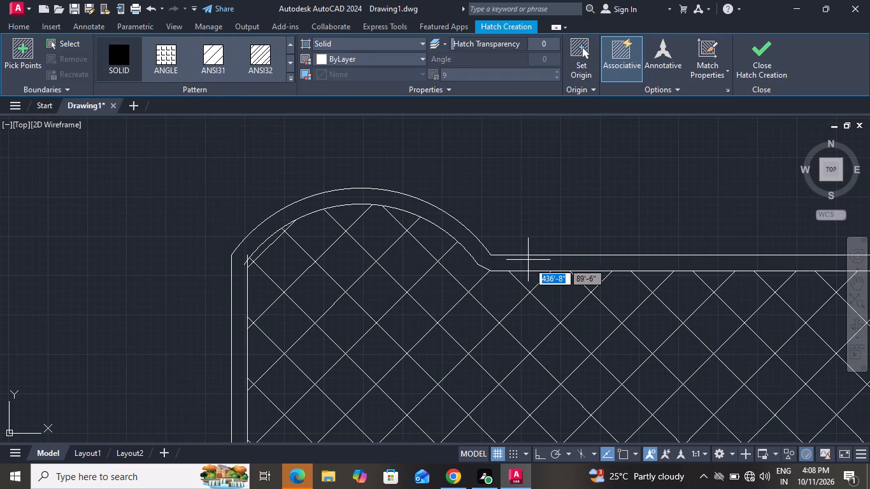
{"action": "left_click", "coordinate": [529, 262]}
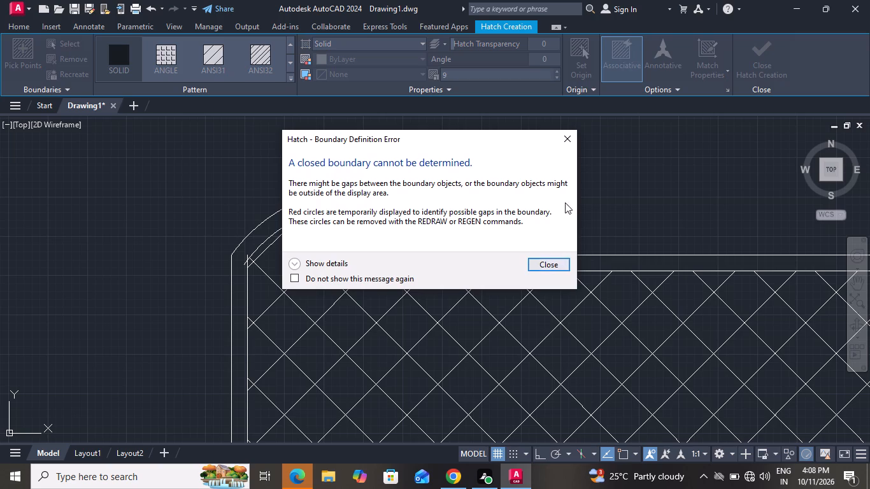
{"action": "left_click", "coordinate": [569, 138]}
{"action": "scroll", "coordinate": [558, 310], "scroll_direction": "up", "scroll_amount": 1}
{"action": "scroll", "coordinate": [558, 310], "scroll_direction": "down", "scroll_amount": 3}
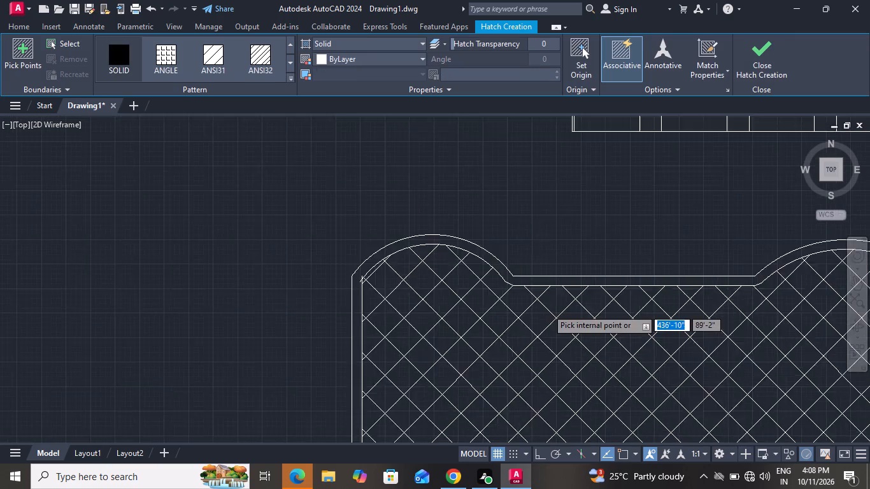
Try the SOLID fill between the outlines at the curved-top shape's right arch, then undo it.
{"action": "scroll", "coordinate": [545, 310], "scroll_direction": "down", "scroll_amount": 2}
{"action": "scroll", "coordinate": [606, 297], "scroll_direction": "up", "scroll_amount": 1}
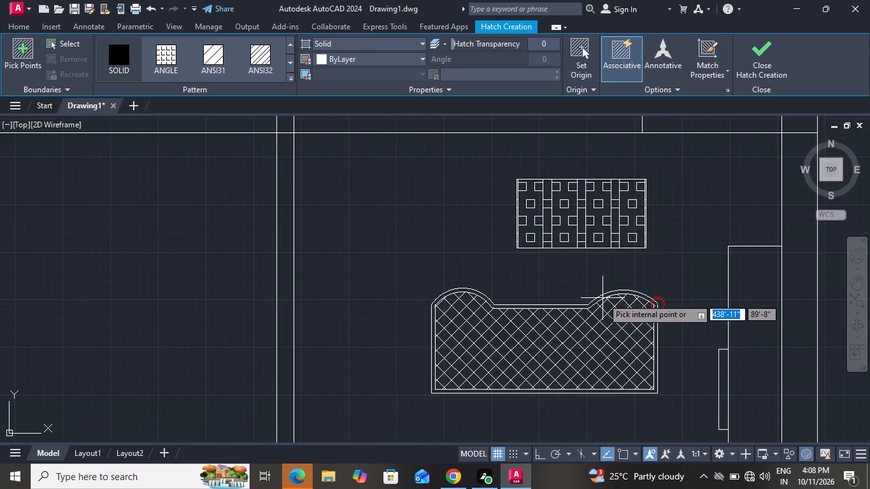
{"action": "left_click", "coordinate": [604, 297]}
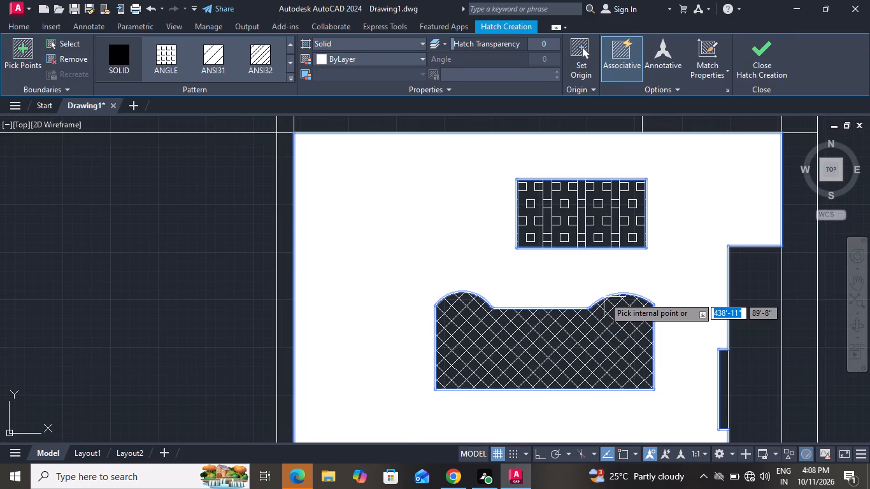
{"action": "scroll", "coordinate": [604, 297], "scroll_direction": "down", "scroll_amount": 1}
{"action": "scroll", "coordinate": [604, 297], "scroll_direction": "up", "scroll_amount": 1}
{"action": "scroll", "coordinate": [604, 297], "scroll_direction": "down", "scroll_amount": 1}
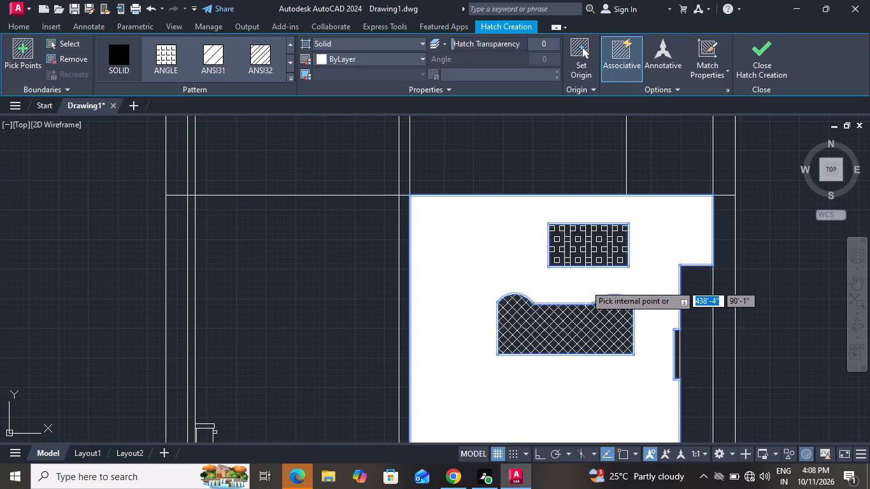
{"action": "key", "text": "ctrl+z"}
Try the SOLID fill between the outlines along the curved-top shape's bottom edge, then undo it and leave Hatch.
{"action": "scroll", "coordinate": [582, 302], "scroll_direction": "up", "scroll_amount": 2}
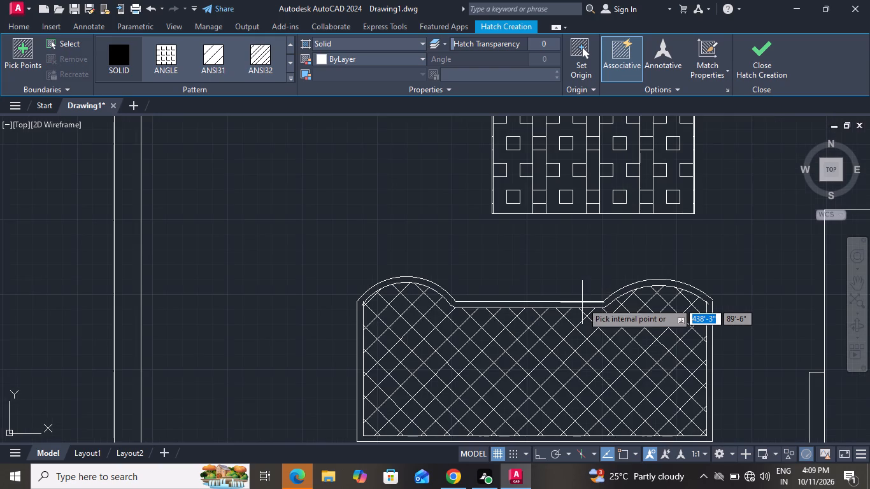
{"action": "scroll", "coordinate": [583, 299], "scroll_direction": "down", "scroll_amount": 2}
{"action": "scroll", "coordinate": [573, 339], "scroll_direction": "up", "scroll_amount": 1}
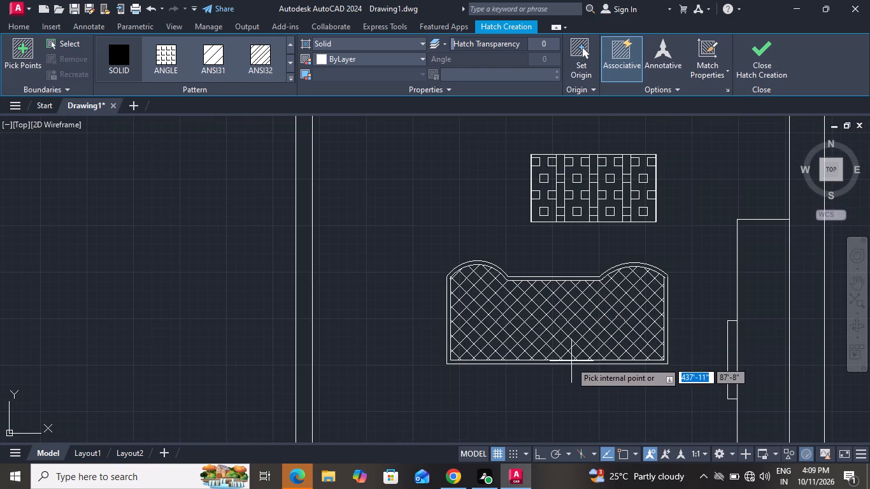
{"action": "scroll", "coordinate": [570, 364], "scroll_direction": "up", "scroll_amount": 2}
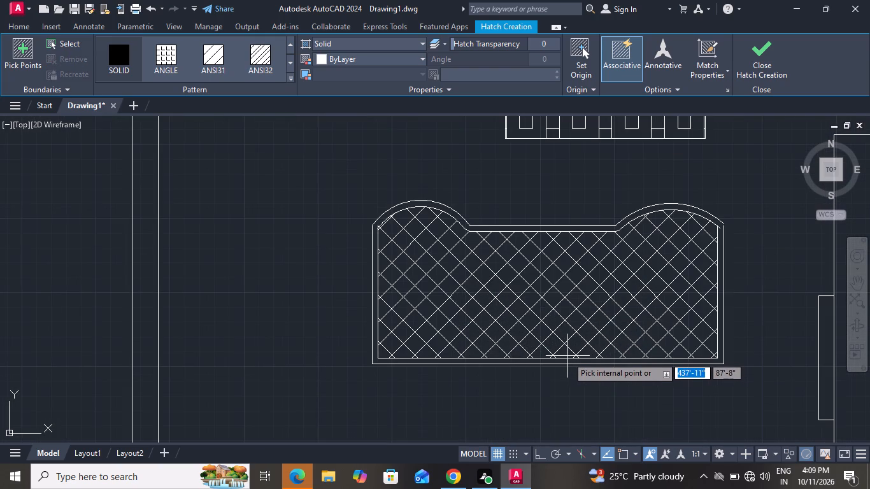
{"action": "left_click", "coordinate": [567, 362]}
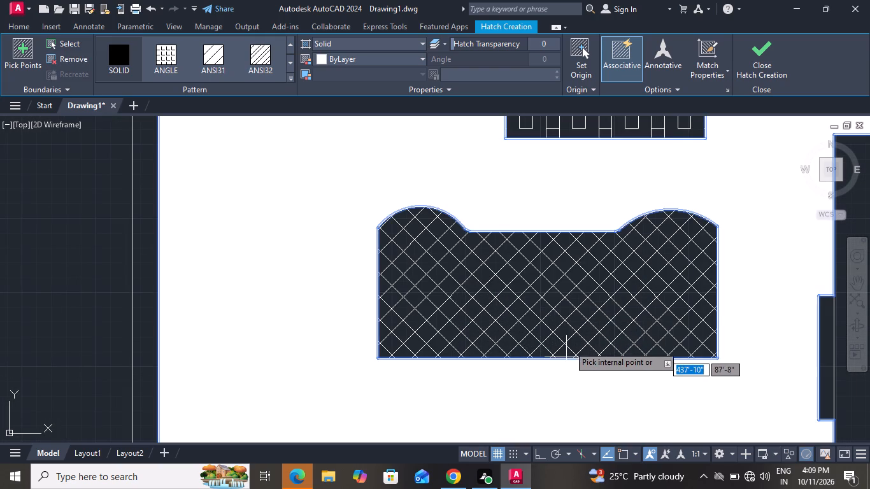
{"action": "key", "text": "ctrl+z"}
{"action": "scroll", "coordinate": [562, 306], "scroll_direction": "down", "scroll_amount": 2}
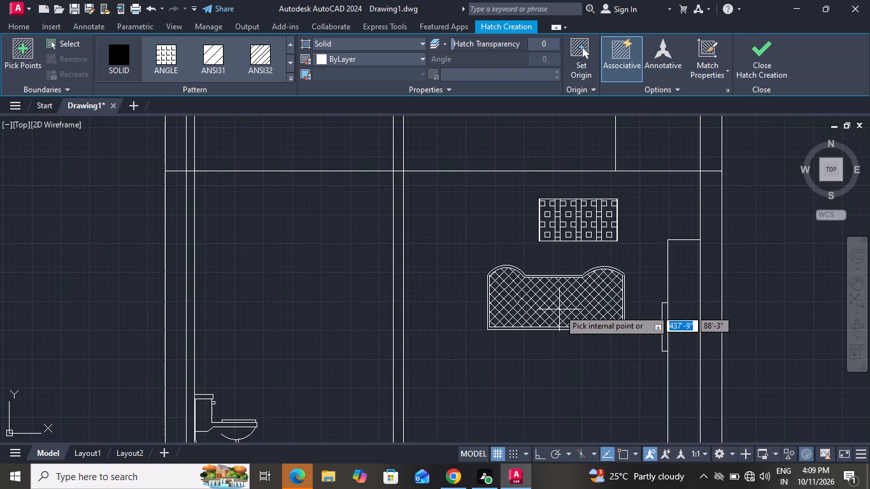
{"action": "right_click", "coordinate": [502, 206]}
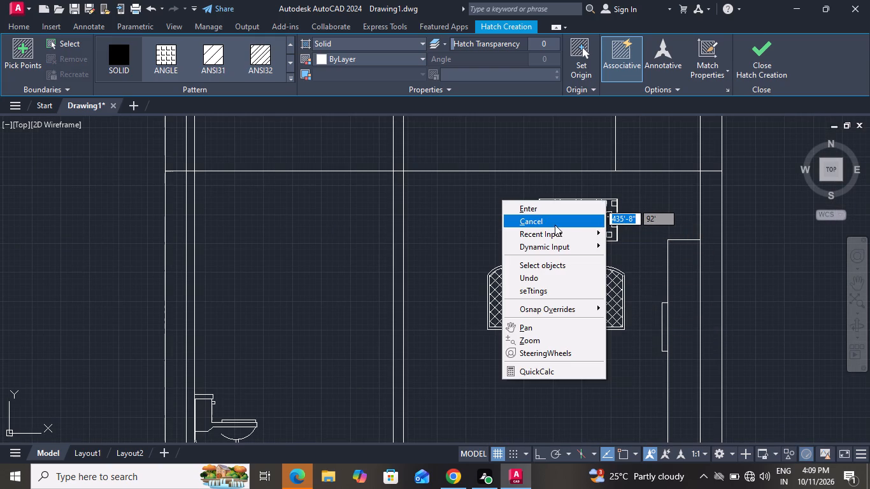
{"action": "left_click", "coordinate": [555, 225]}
Move the patterned wall decoration about 1'-5" to the left, above the curved-top shape.
{"action": "left_click", "coordinate": [639, 191]}
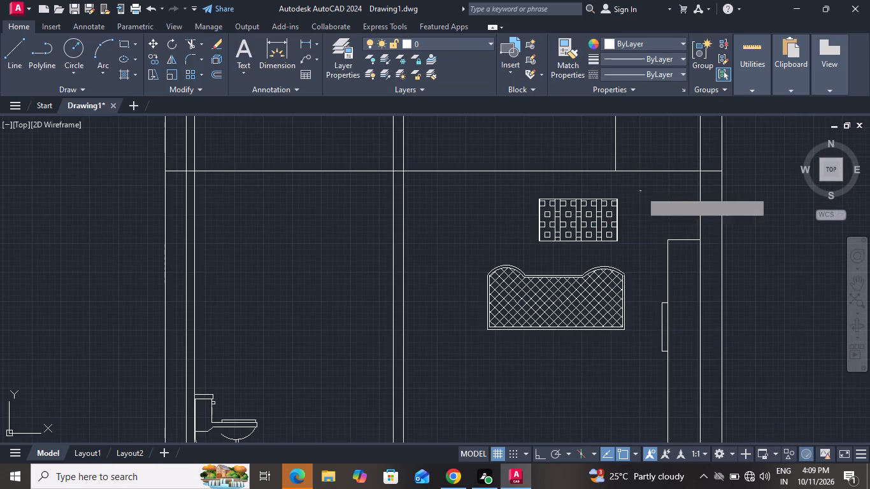
{"action": "left_click", "coordinate": [522, 251]}
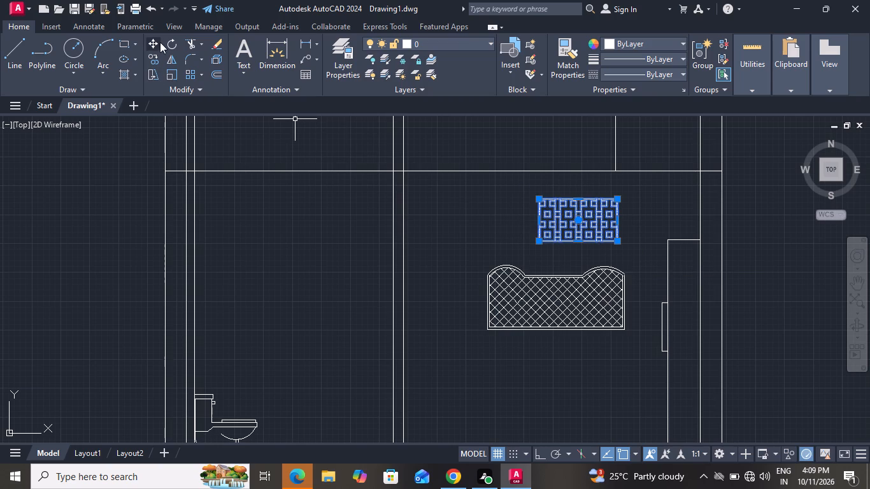
{"action": "left_click", "coordinate": [160, 42]}
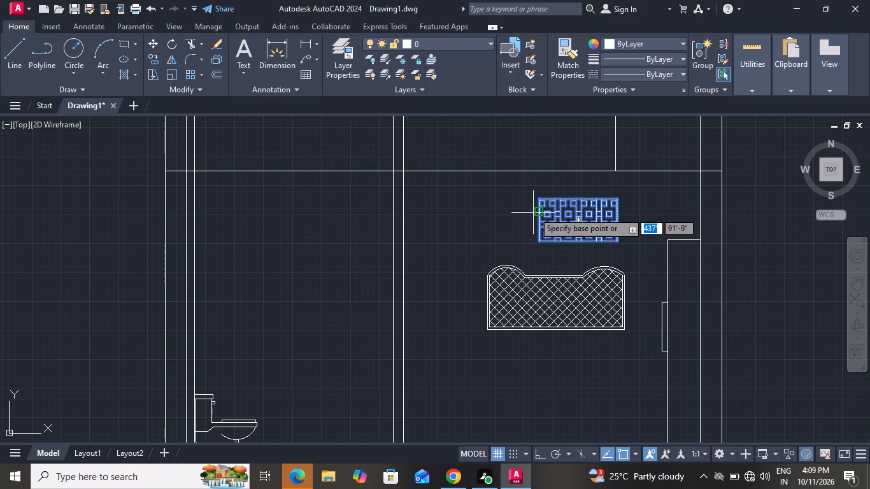
{"action": "left_click", "coordinate": [534, 209]}
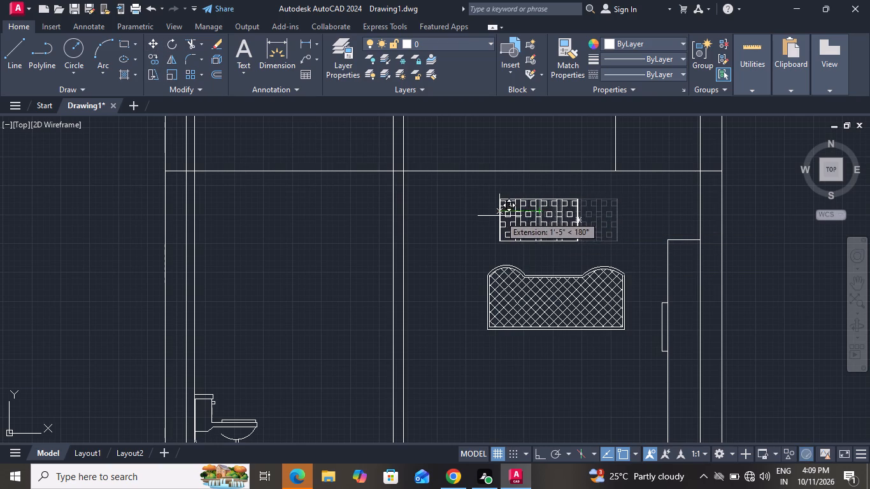
{"action": "left_click", "coordinate": [499, 215]}
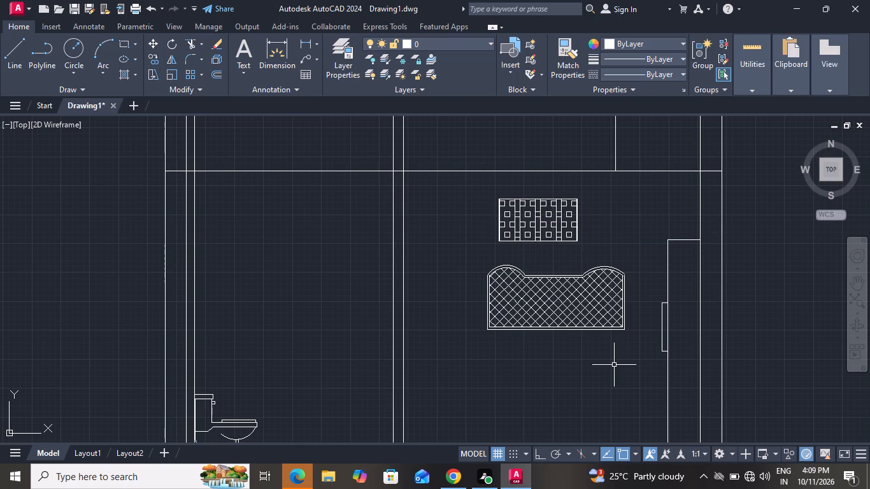
Offset the wall decoration's rectangular outline 1" outward to form a frame.
{"action": "key", "text": "u"}
{"action": "key", "text": "BackSpace"}
{"action": "key", "text": "o"}
{"action": "key", "text": "space"}
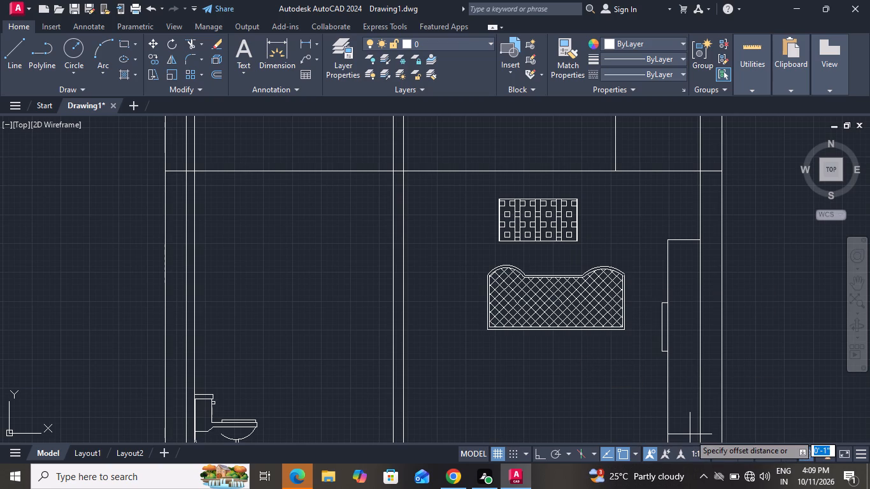
{"action": "key", "text": "1"}
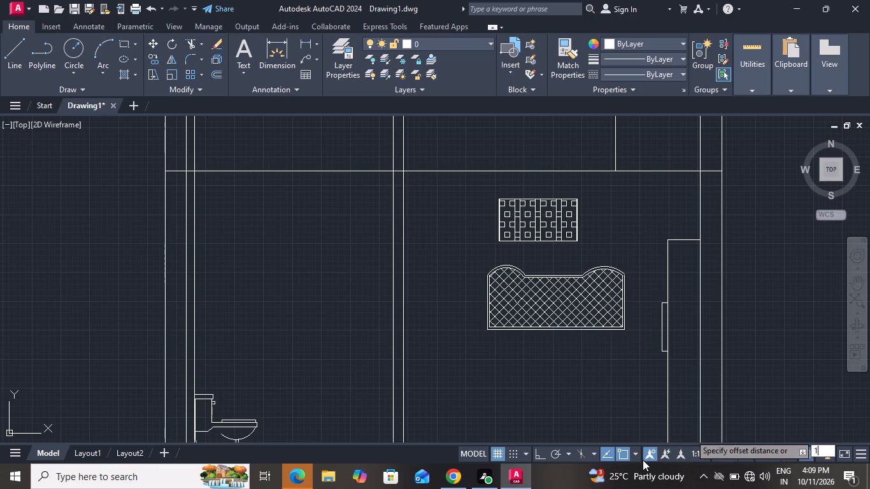
{"action": "key", "text": "shift+quotedbl"}
{"action": "key", "text": "Return"}
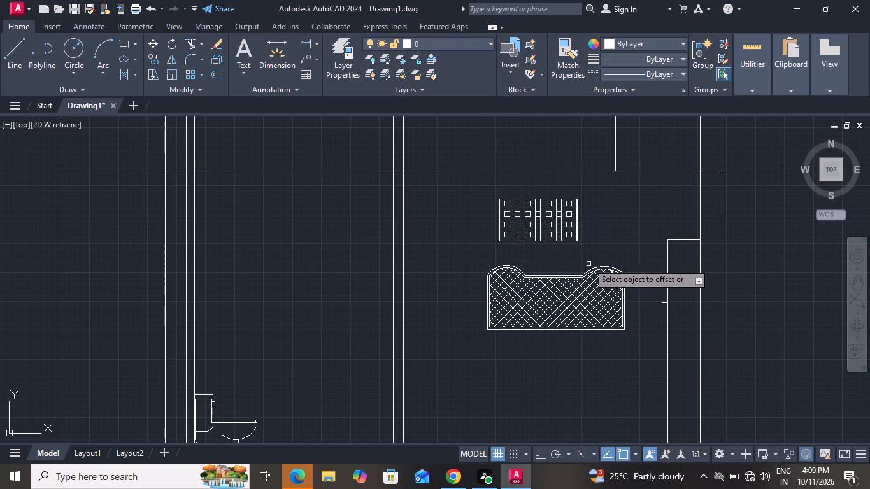
{"action": "scroll", "coordinate": [585, 243], "scroll_direction": "up", "scroll_amount": 3}
{"action": "left_click", "coordinate": [553, 228]}
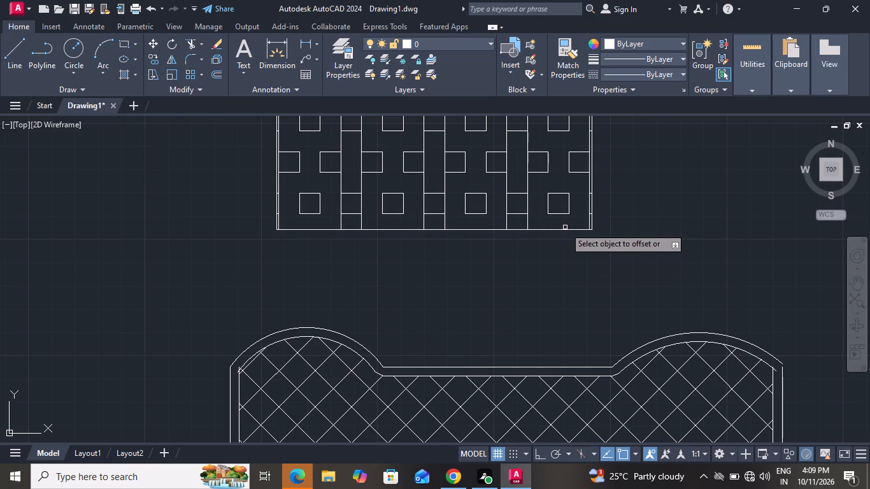
{"action": "left_click", "coordinate": [565, 229]}
{"action": "left_click", "coordinate": [563, 247]}
{"action": "scroll", "coordinate": [570, 274], "scroll_direction": "up", "scroll_amount": 1}
{"action": "scroll", "coordinate": [570, 277], "scroll_direction": "down", "scroll_amount": 1}
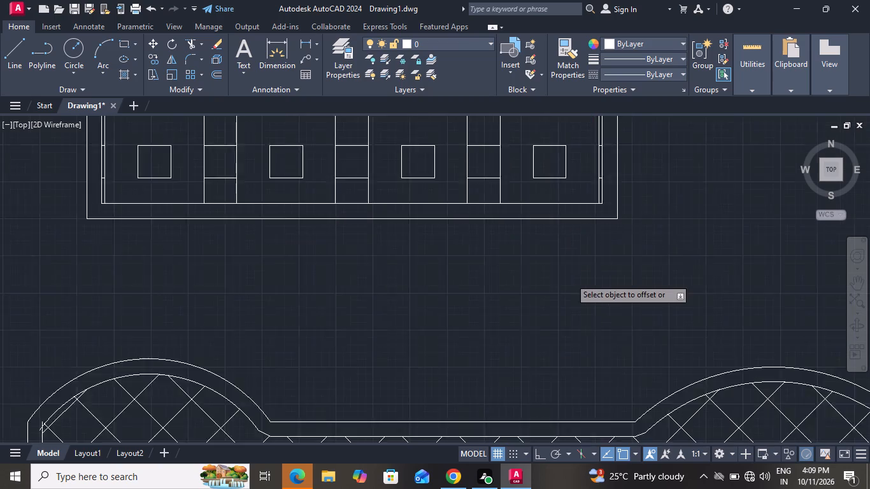
{"action": "scroll", "coordinate": [570, 288], "scroll_direction": "up", "scroll_amount": 1}
{"action": "scroll", "coordinate": [570, 290], "scroll_direction": "down", "scroll_amount": 5}
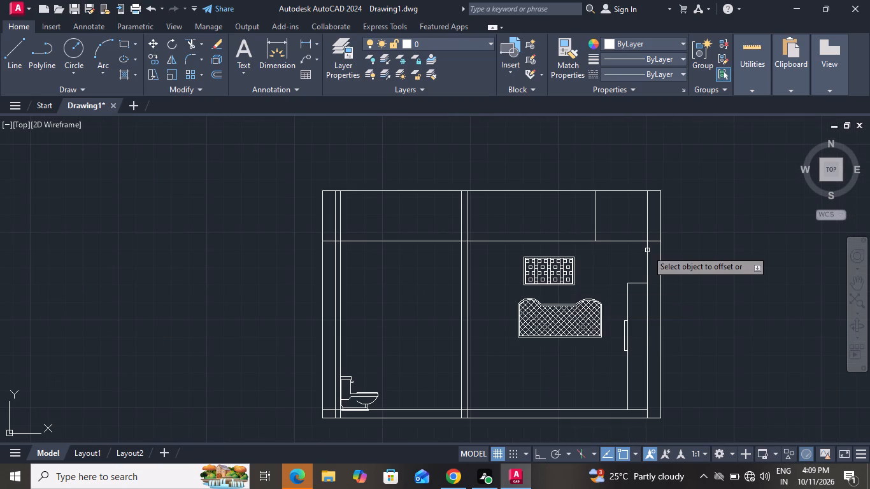
{"action": "right_click", "coordinate": [704, 260]}
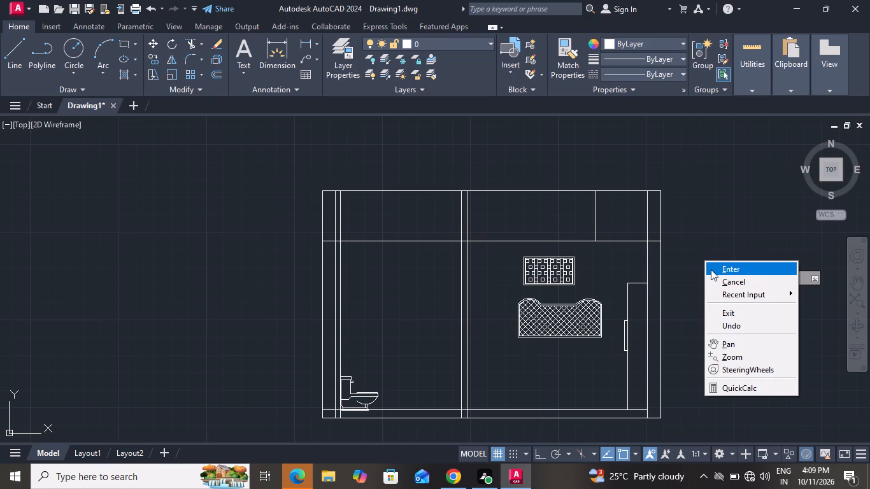
{"action": "left_click", "coordinate": [711, 269]}
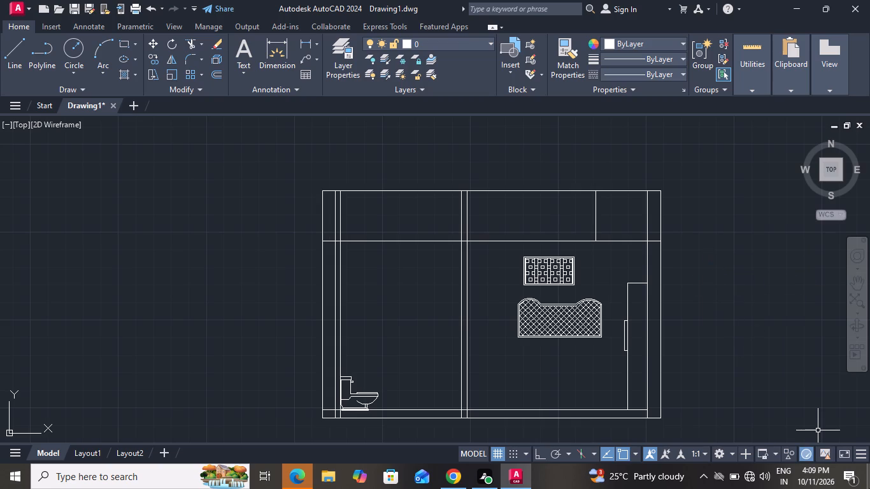
Offset the tall rectangle beside the bedroom's right wall 1" inward.
{"action": "key", "text": "o"}
{"action": "key", "text": "space"}
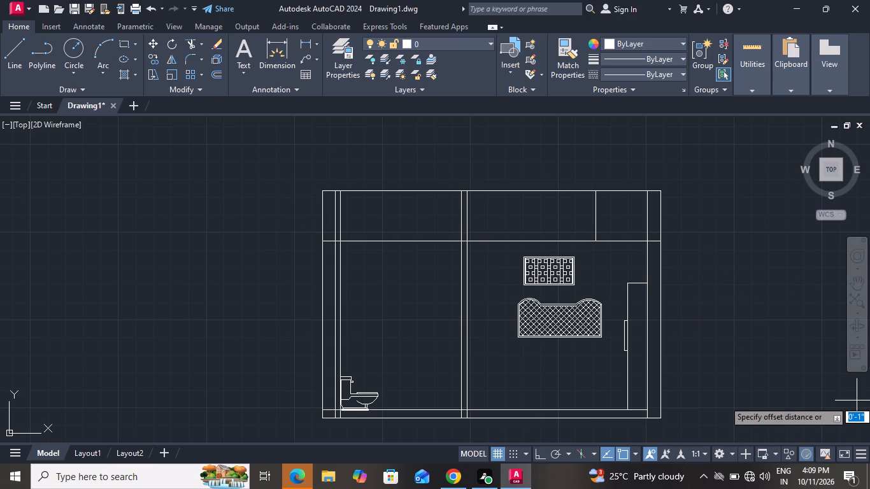
{"action": "key", "text": "1"}
{"action": "key", "text": "shift+quotedbl"}
{"action": "key", "text": "Return"}
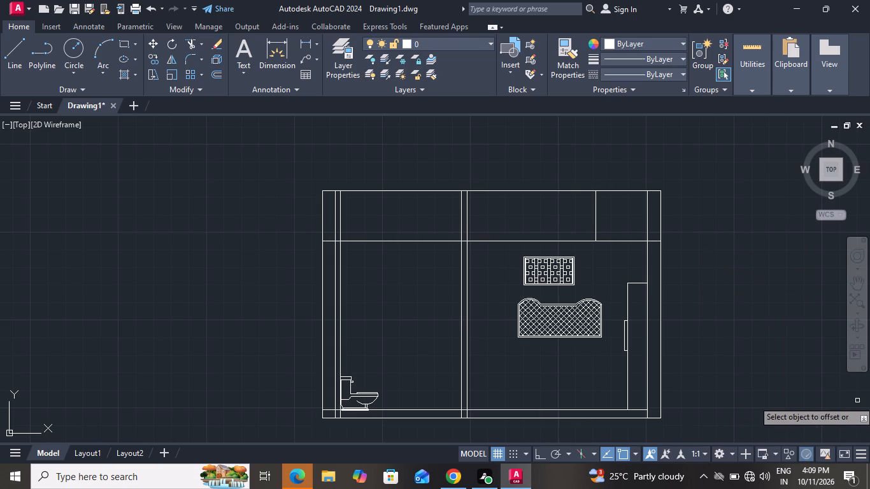
{"action": "scroll", "coordinate": [638, 322], "scroll_direction": "up", "scroll_amount": 2}
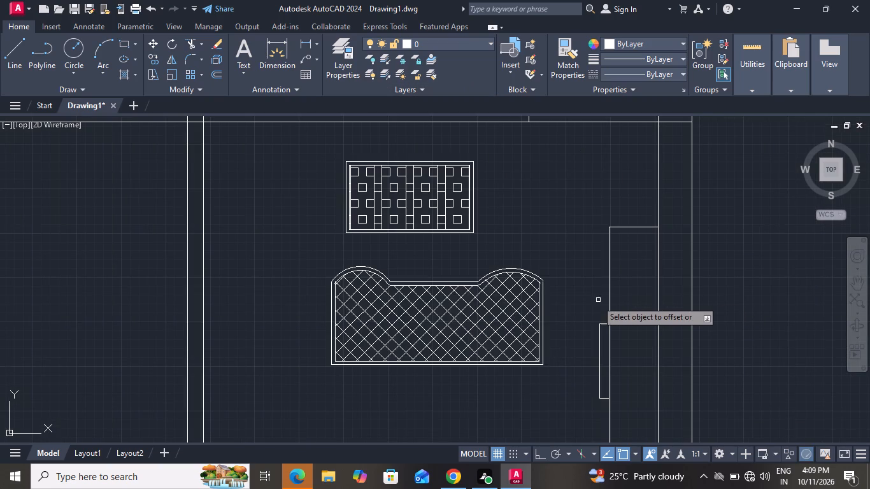
{"action": "left_click", "coordinate": [610, 301]}
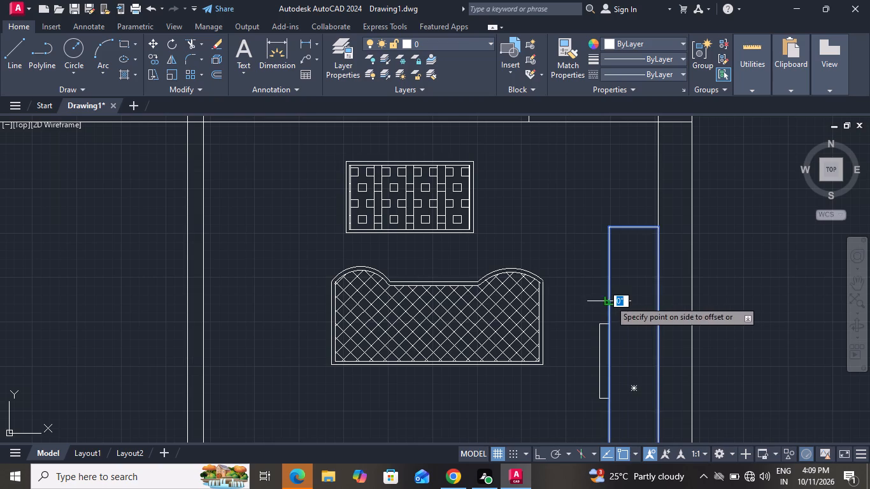
{"action": "left_click", "coordinate": [639, 298]}
{"action": "scroll", "coordinate": [647, 309], "scroll_direction": "down", "scroll_amount": 2}
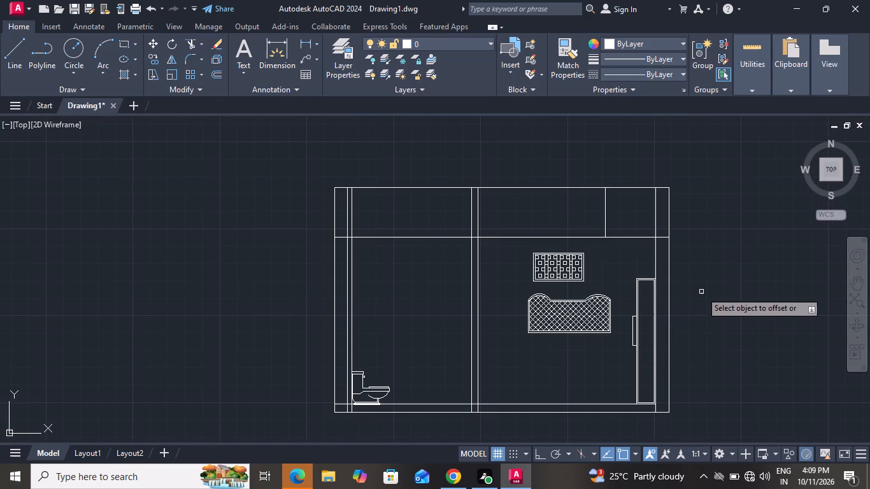
{"action": "right_click", "coordinate": [707, 279]}
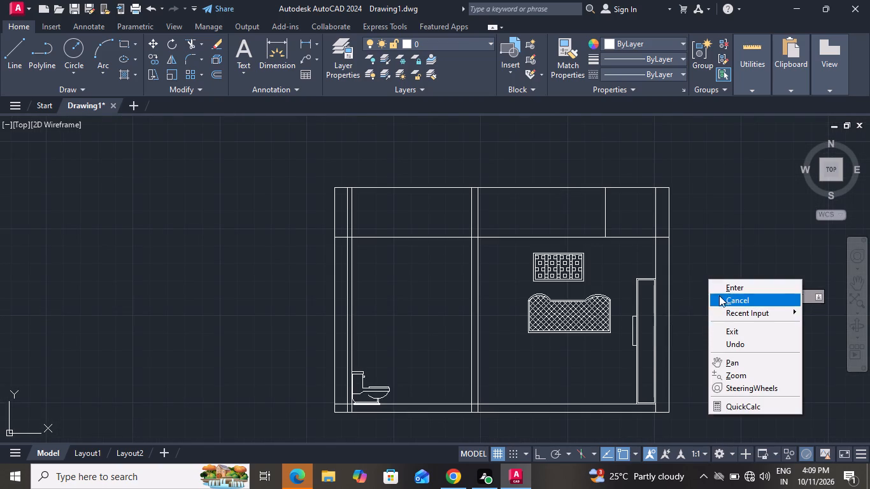
{"action": "left_click", "coordinate": [720, 294]}
Hatch the inside of the tall rectangle beside the bedroom's right wall with the SOLID pattern.
{"action": "left_click", "coordinate": [130, 76]}
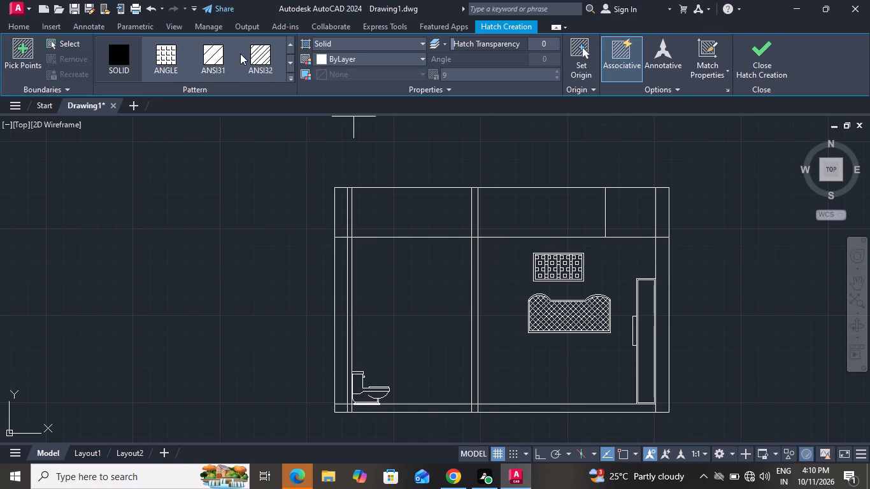
{"action": "scroll", "coordinate": [240, 55], "scroll_direction": "down", "scroll_amount": 3}
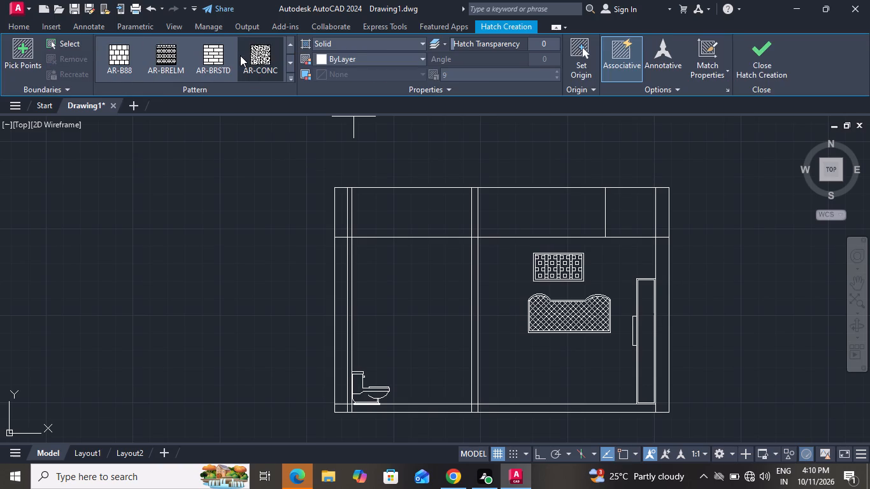
{"action": "scroll", "coordinate": [238, 97], "scroll_direction": "down", "scroll_amount": 1}
{"action": "scroll", "coordinate": [275, 22], "scroll_direction": "up", "scroll_amount": 1}
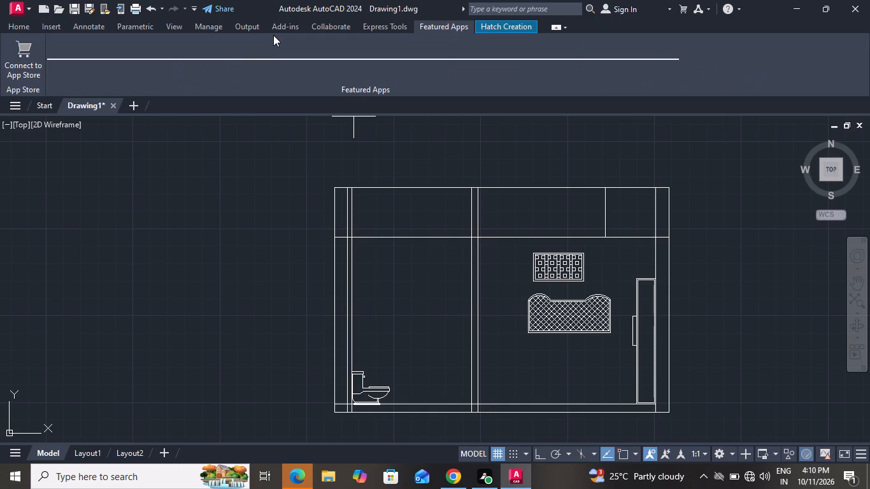
{"action": "scroll", "coordinate": [229, 59], "scroll_direction": "up", "scroll_amount": 2}
{"action": "left_click", "coordinate": [25, 18]}
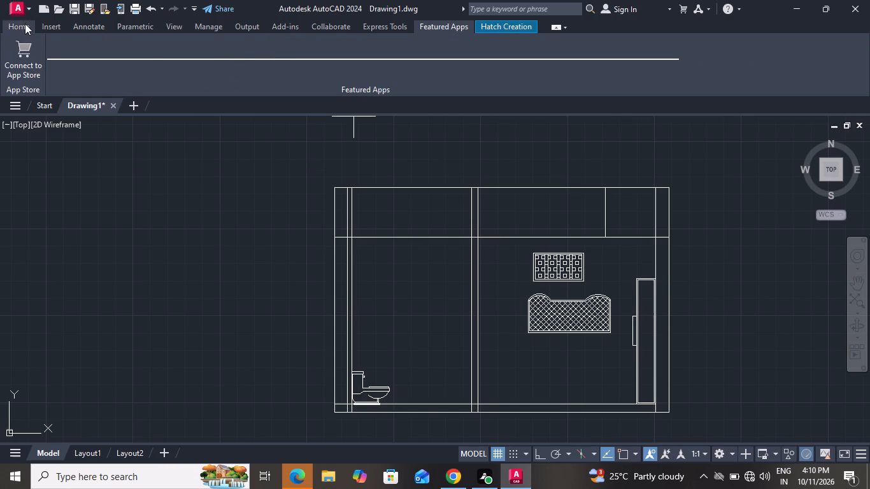
{"action": "left_click", "coordinate": [18, 18]}
{"action": "left_click", "coordinate": [15, 31]}
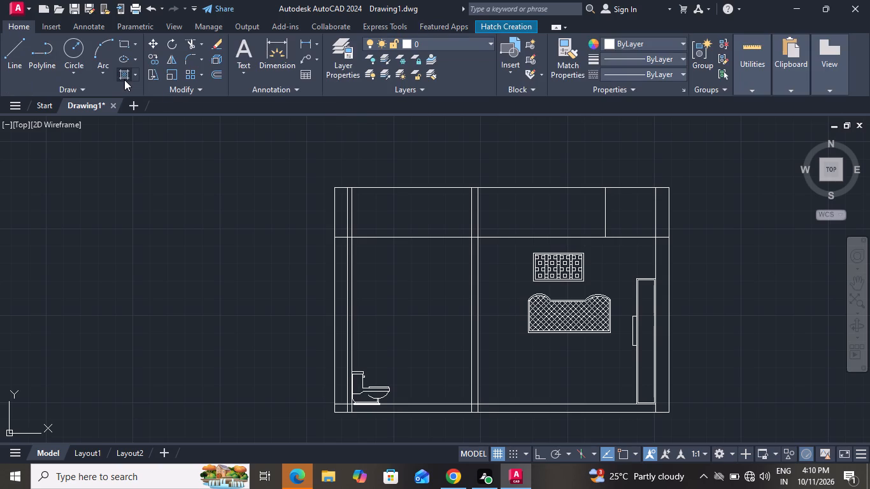
{"action": "left_click", "coordinate": [124, 76]}
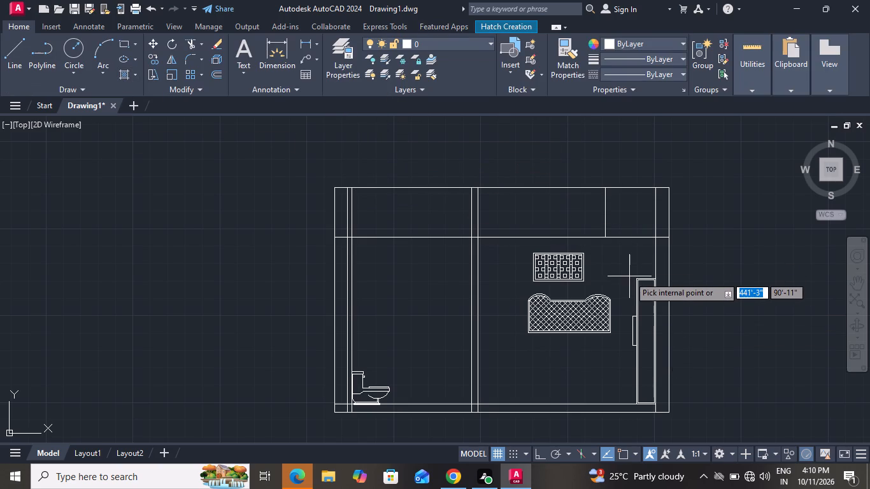
{"action": "left_click", "coordinate": [645, 310]}
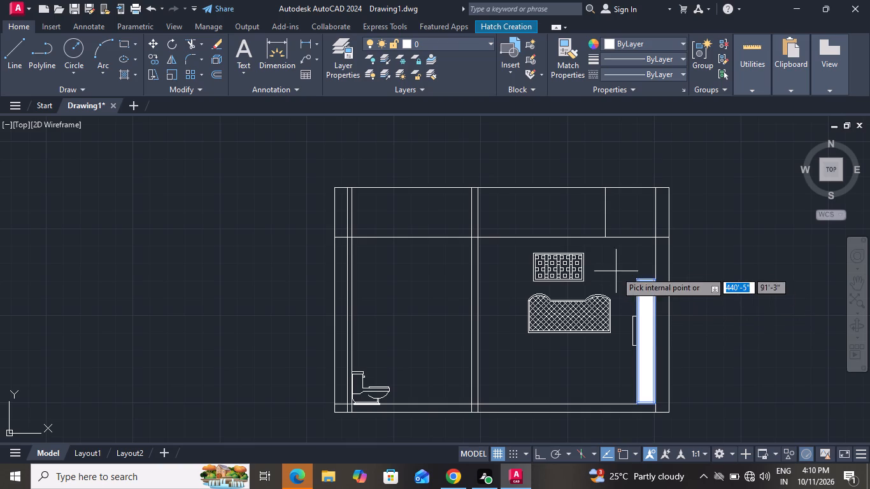
{"action": "right_click", "coordinate": [463, 160]}
{"action": "left_click", "coordinate": [466, 185]}
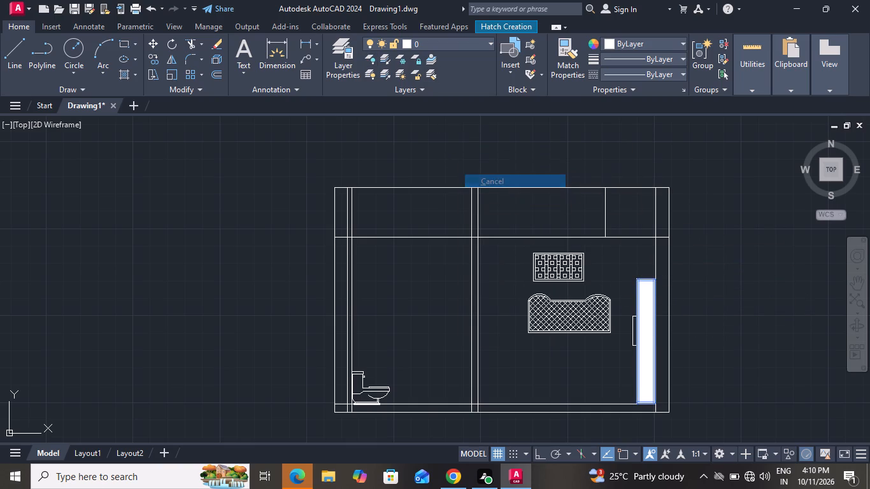
Set the colour of the tall rectangle's solid fill to 209,156,199.
{"action": "left_click", "coordinate": [649, 324]}
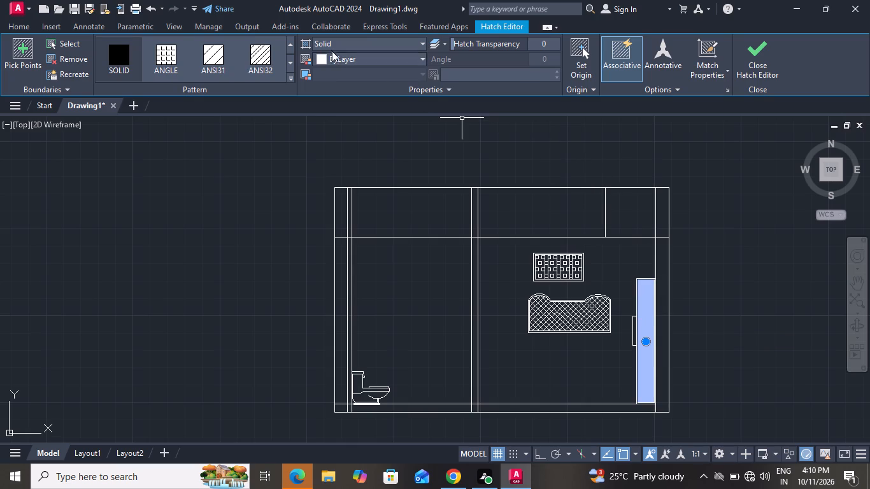
{"action": "left_click", "coordinate": [349, 54]}
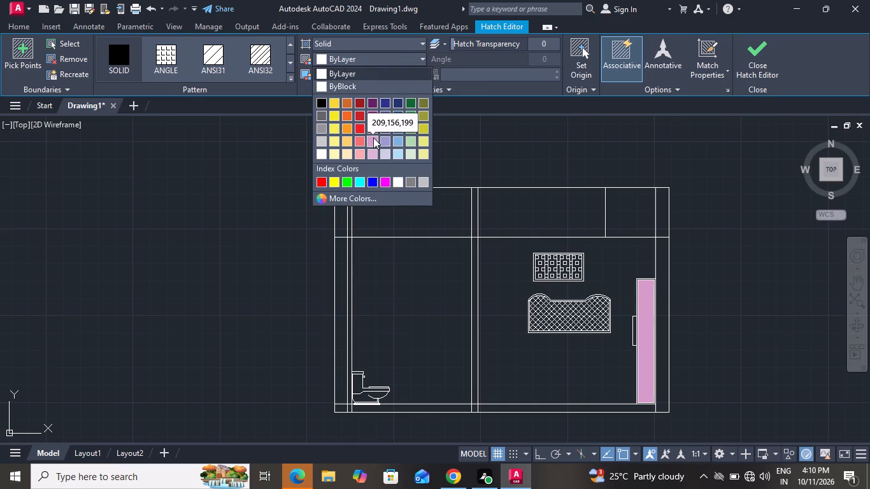
{"action": "left_click", "coordinate": [373, 138]}
{"action": "scroll", "coordinate": [649, 281], "scroll_direction": "up", "scroll_amount": 2}
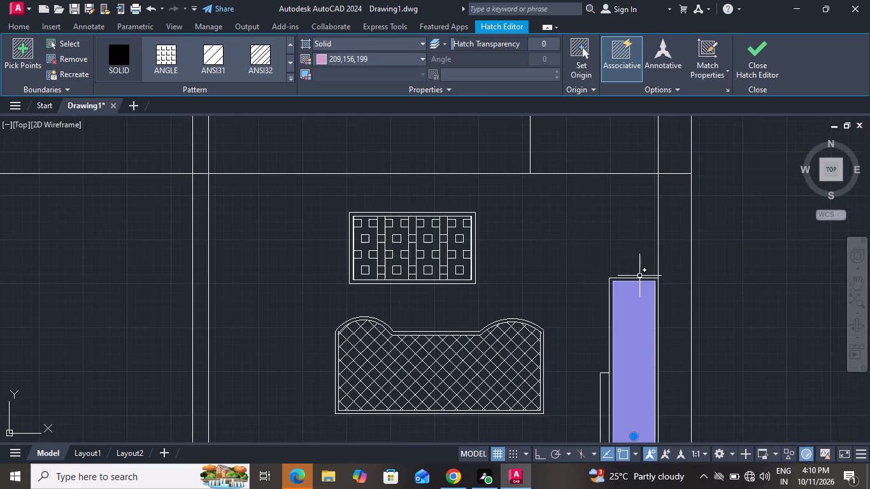
{"action": "scroll", "coordinate": [610, 285], "scroll_direction": "down", "scroll_amount": 1}
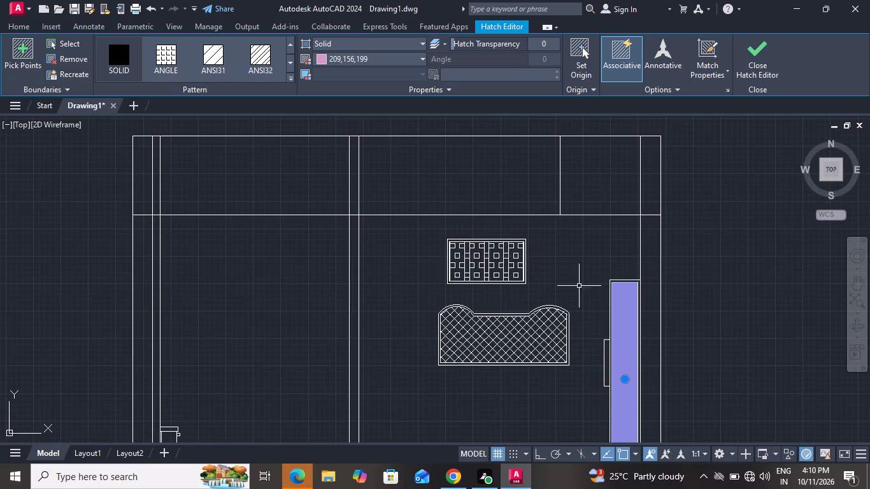
{"action": "left_click", "coordinate": [117, 48]}
{"action": "left_click", "coordinate": [121, 52]}
{"action": "scroll", "coordinate": [567, 330], "scroll_direction": "down", "scroll_amount": 2}
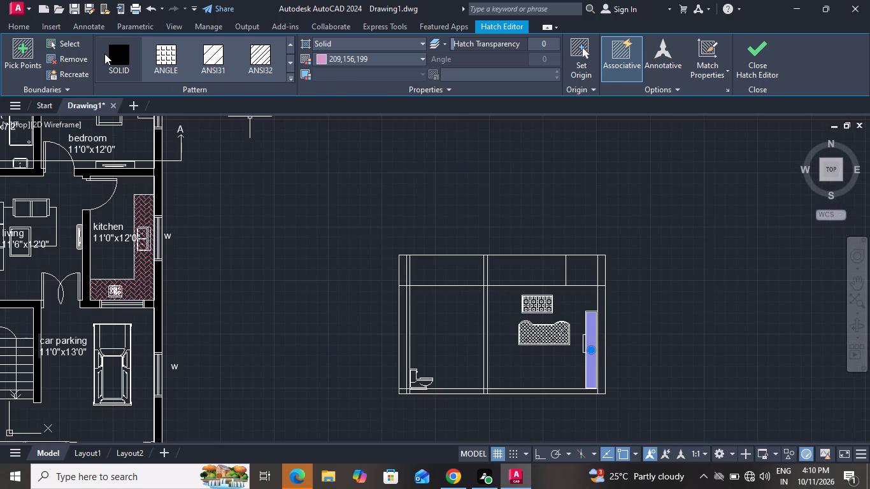
{"action": "double_click", "coordinate": [123, 52]}
{"action": "key", "text": "Escape"}
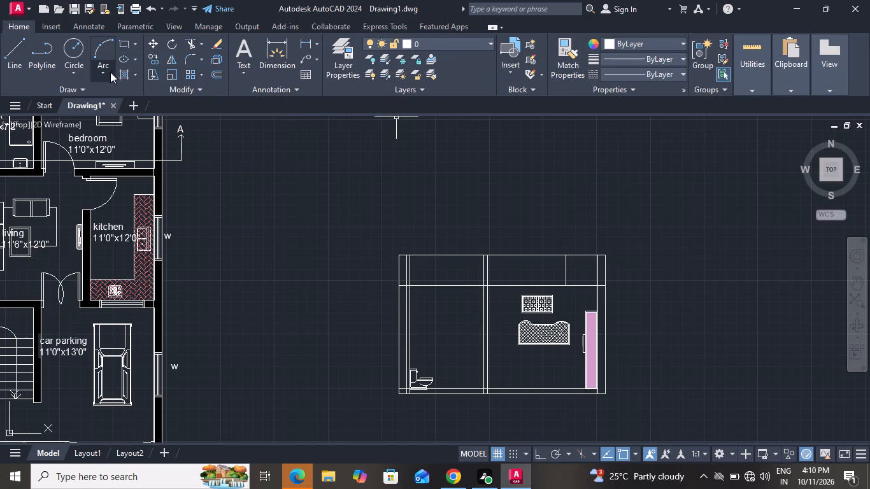
Fill the small rectangle attached to the tall rectangle's left side with a SOLID hatch in index colour 15.
{"action": "left_click", "coordinate": [125, 69]}
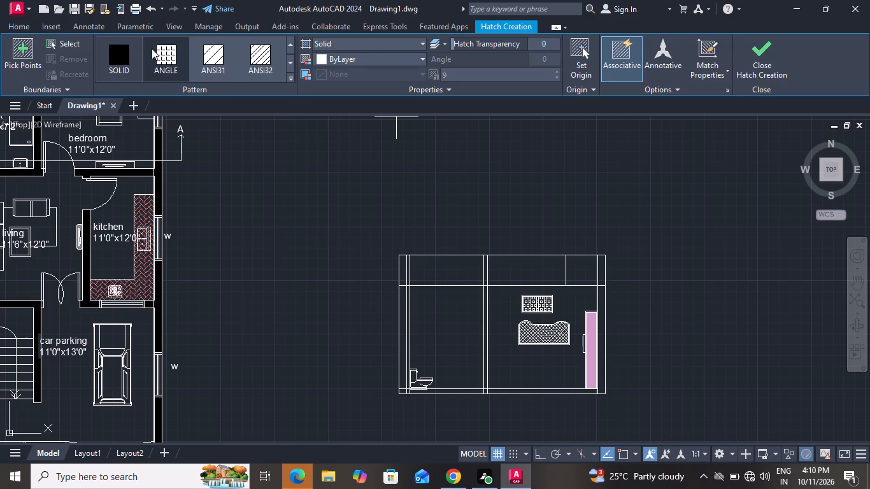
{"action": "left_click", "coordinate": [120, 55]}
{"action": "scroll", "coordinate": [532, 325], "scroll_direction": "up", "scroll_amount": 2}
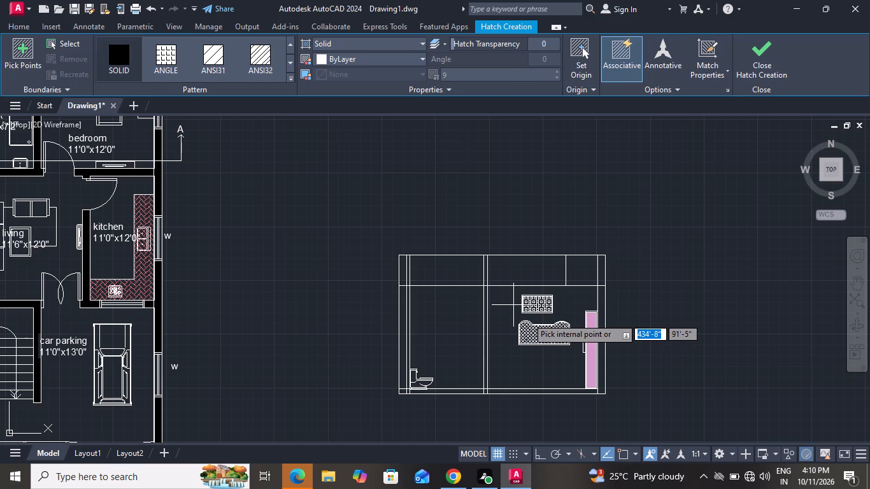
{"action": "scroll", "coordinate": [620, 371], "scroll_direction": "up", "scroll_amount": 3}
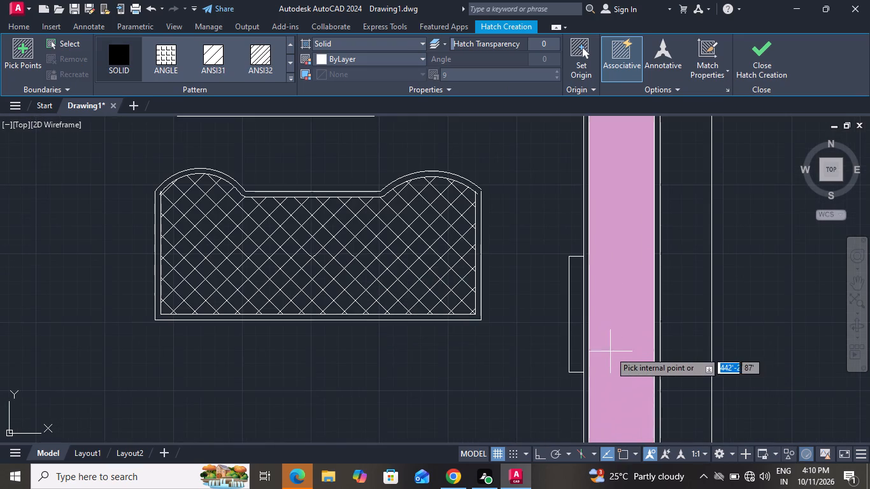
{"action": "left_click", "coordinate": [579, 334]}
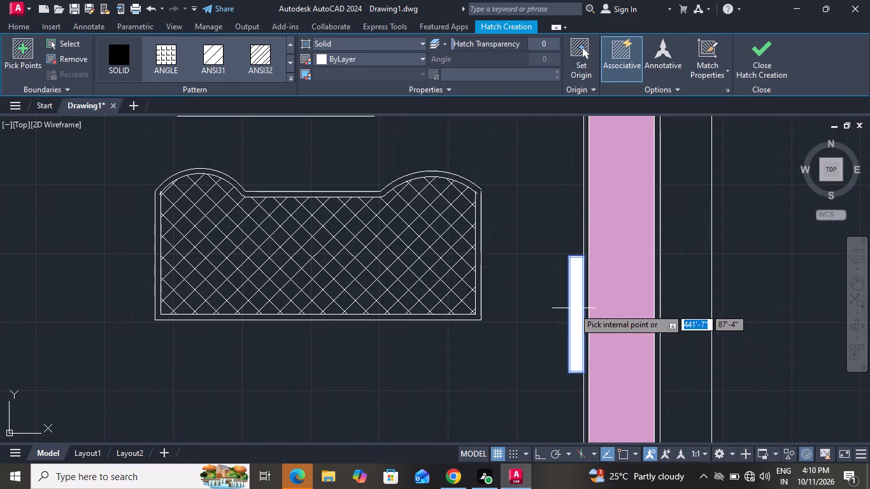
{"action": "left_click", "coordinate": [375, 57]}
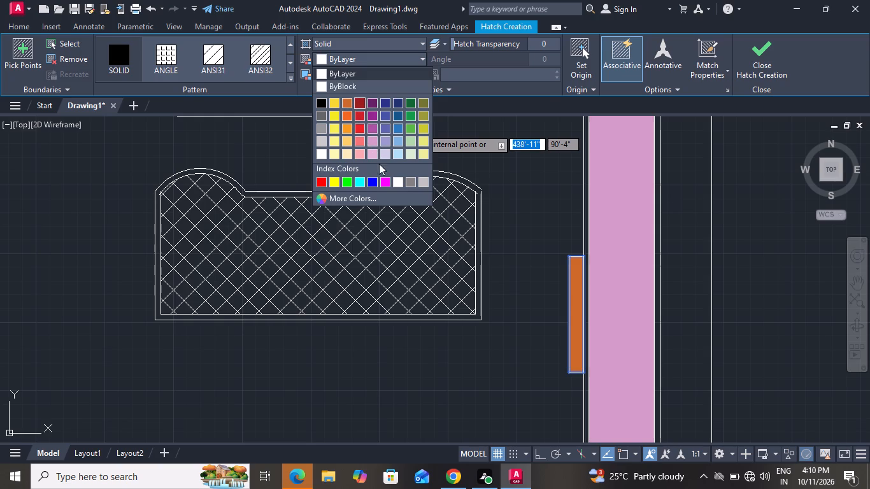
{"action": "left_click", "coordinate": [364, 200]}
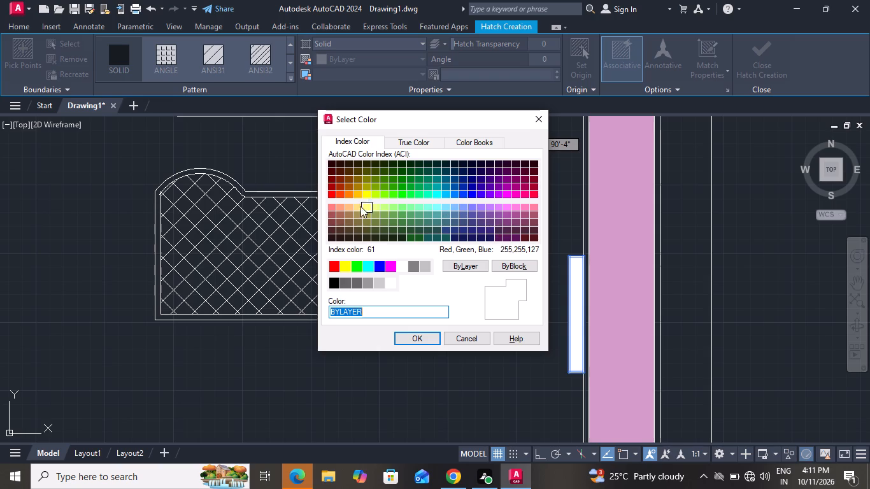
{"action": "left_click", "coordinate": [332, 223]}
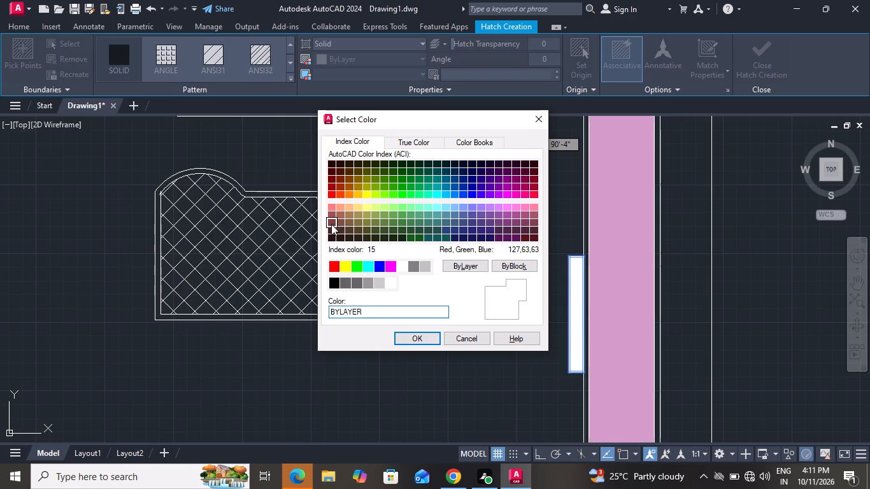
{"action": "left_click", "coordinate": [420, 341]}
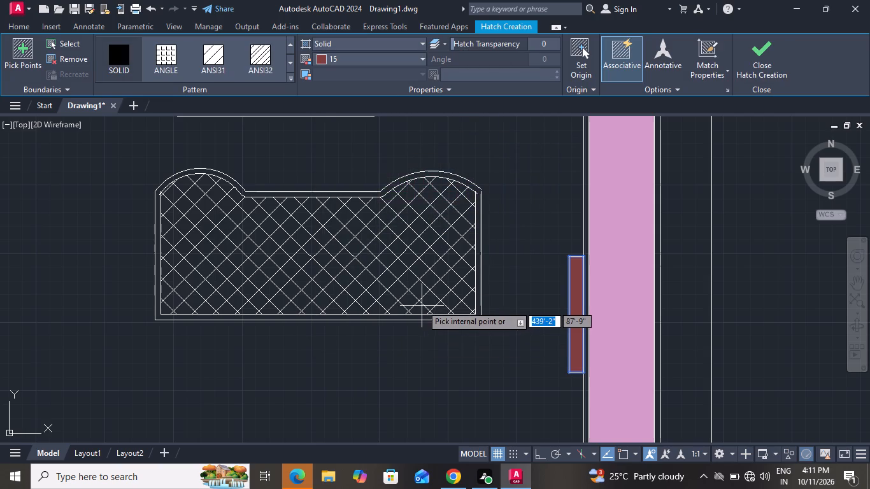
{"action": "key", "text": "Escape"}
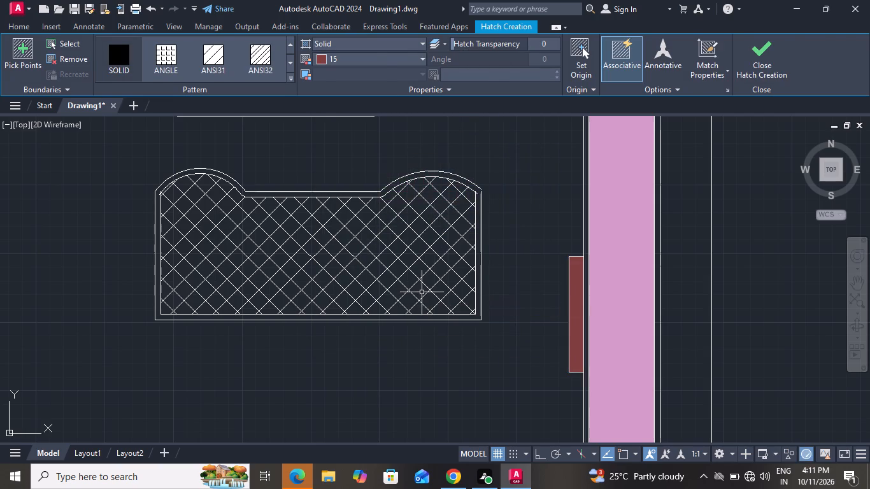
Draw a rectangle about 2'-4" by 2'-4" overlapping the bottom edge of the curved-top shape near its right end.
{"action": "scroll", "coordinate": [444, 312], "scroll_direction": "down", "scroll_amount": 5}
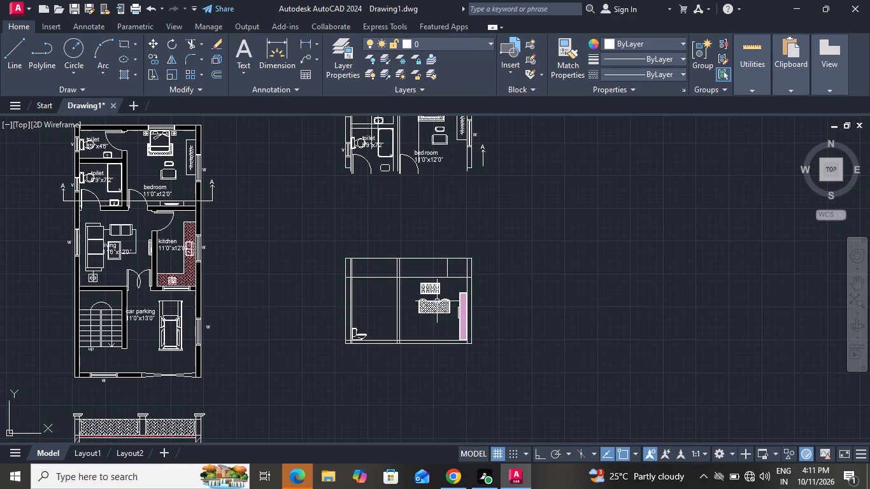
{"action": "left_click", "coordinate": [124, 46]}
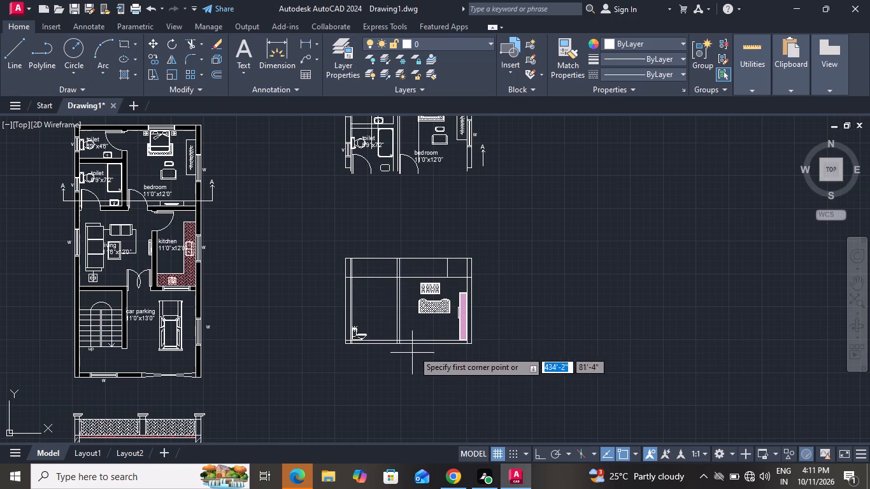
{"action": "scroll", "coordinate": [443, 306], "scroll_direction": "up", "scroll_amount": 1}
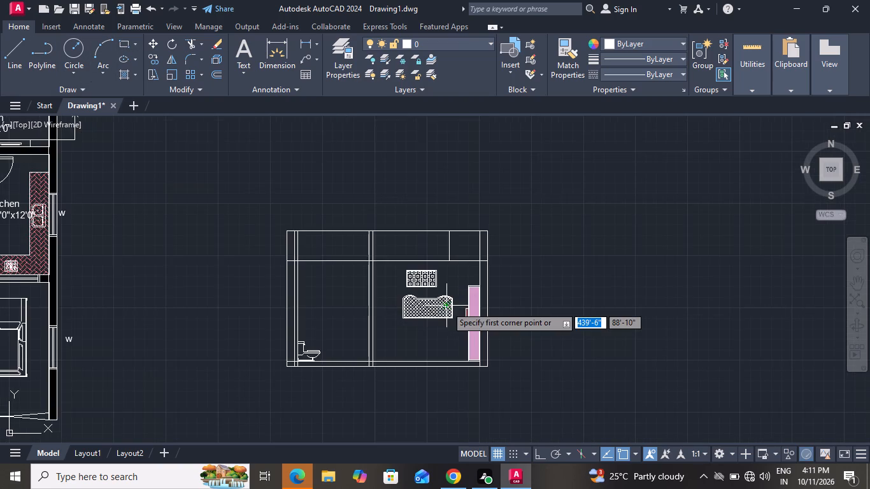
{"action": "scroll", "coordinate": [446, 306], "scroll_direction": "up", "scroll_amount": 3}
{"action": "scroll", "coordinate": [446, 306], "scroll_direction": "down", "scroll_amount": 3}
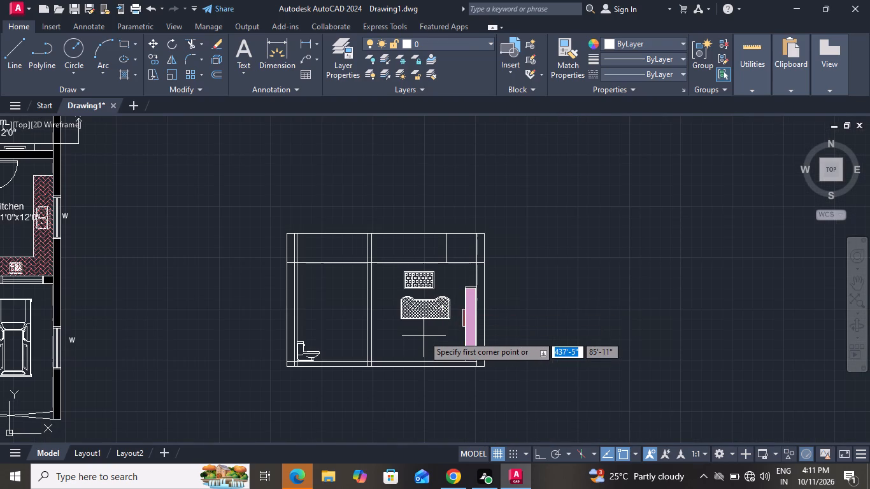
{"action": "left_click", "coordinate": [424, 336]}
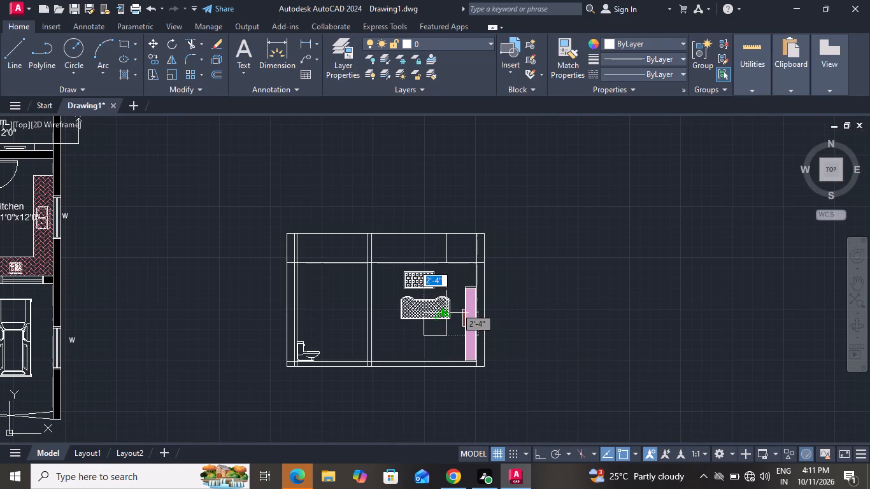
{"action": "left_click", "coordinate": [446, 312]}
{"action": "scroll", "coordinate": [446, 322], "scroll_direction": "up", "scroll_amount": 3}
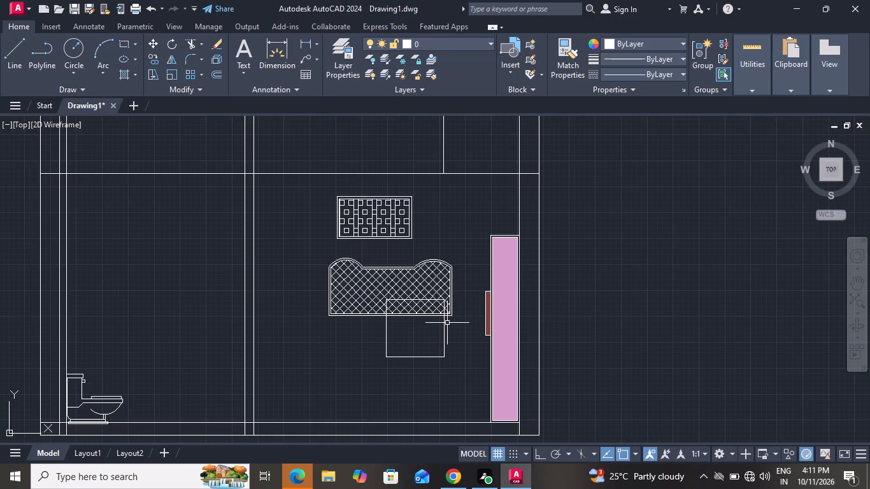
{"action": "scroll", "coordinate": [447, 323], "scroll_direction": "down", "scroll_amount": 3}
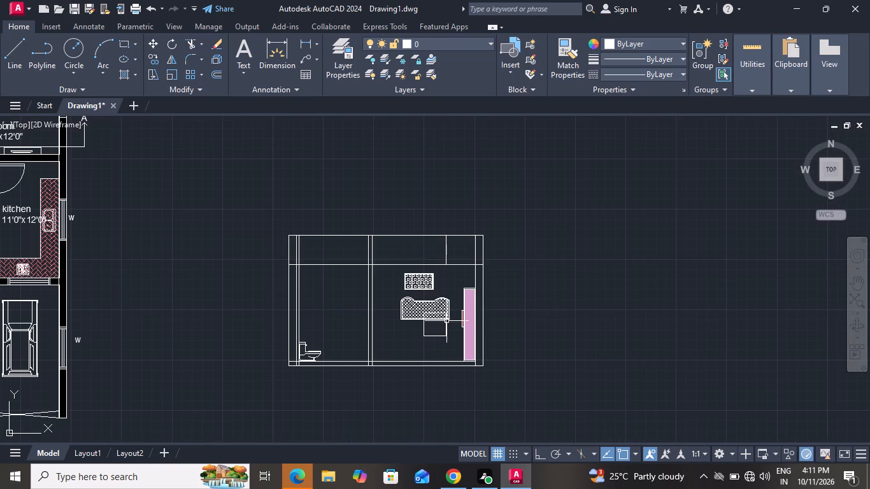
{"action": "key", "text": "Escape"}
Delete the square-cornered rectangle overlapping the bottom edge of the curved-top shape in the bedroom.
{"action": "left_click", "coordinate": [425, 334]}
{"action": "key", "text": "Delete"}
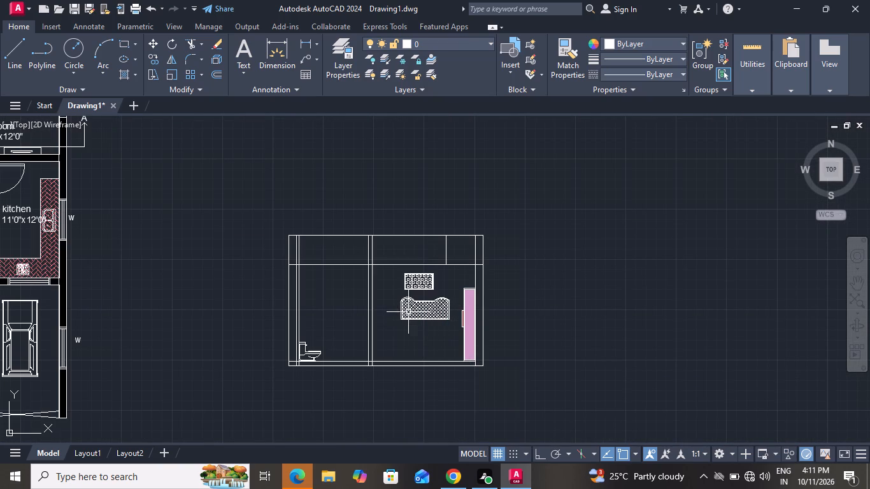
Draw a rectangle about 2'-1" by 1'-3" with a fillet radius of 2 below the curved-top shape in the bedroom.
{"action": "key", "text": "r"}
{"action": "type", "text": "ec"}
{"action": "key", "text": "space"}
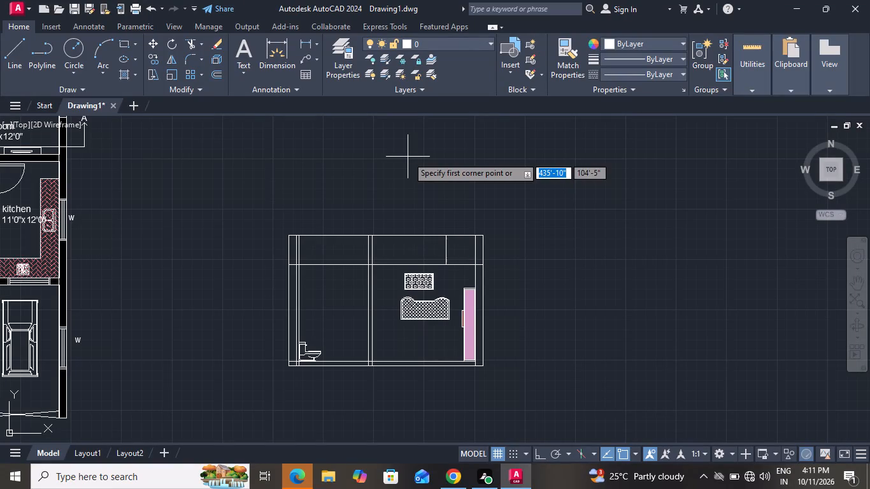
{"action": "type", "text": "f"}
{"action": "key", "text": "space"}
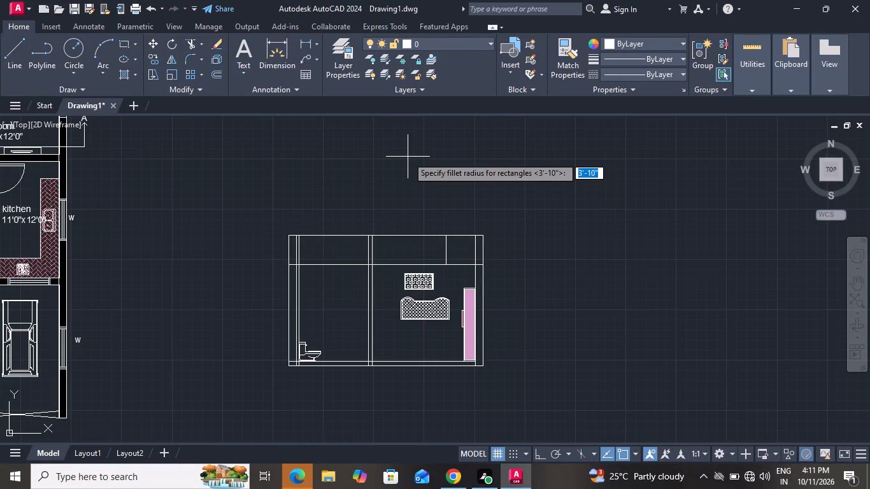
{"action": "key", "text": "2"}
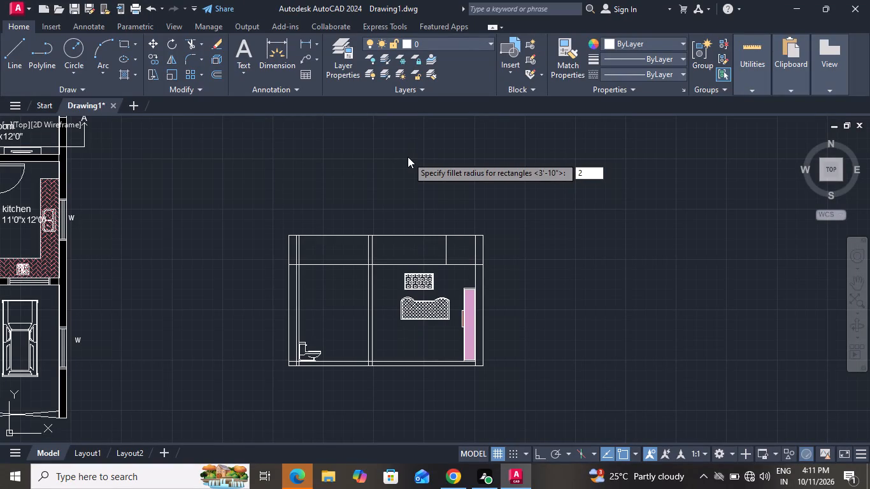
{"action": "key", "text": "space"}
{"action": "scroll", "coordinate": [426, 329], "scroll_direction": "up", "scroll_amount": 3}
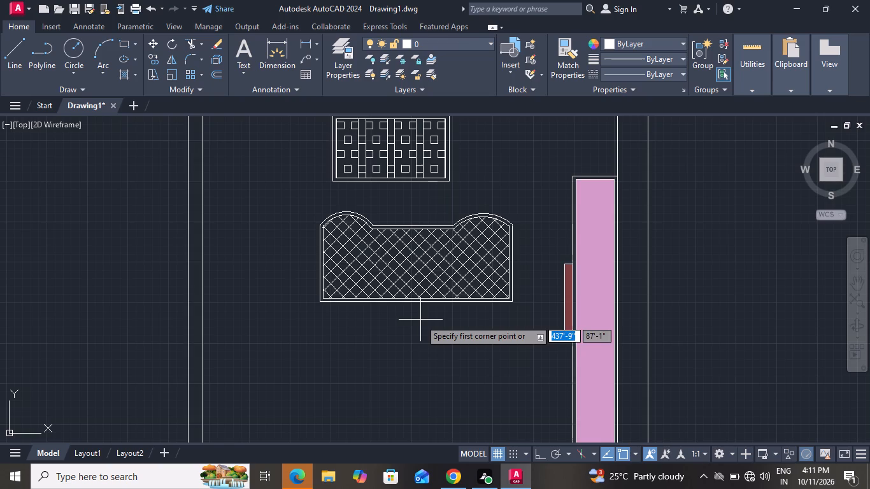
{"action": "scroll", "coordinate": [406, 334], "scroll_direction": "down", "scroll_amount": 2}
{"action": "left_click", "coordinate": [396, 350]}
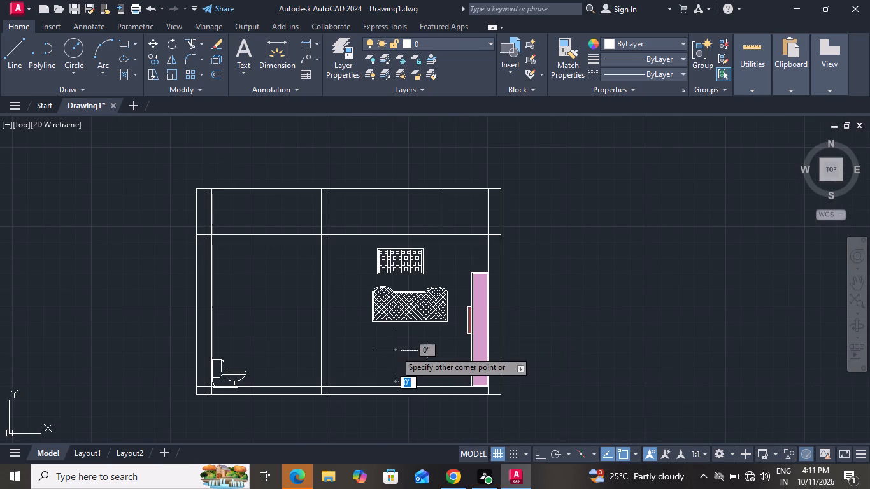
{"action": "left_click", "coordinate": [427, 369]}
{"action": "scroll", "coordinate": [459, 367], "scroll_direction": "up", "scroll_amount": 1}
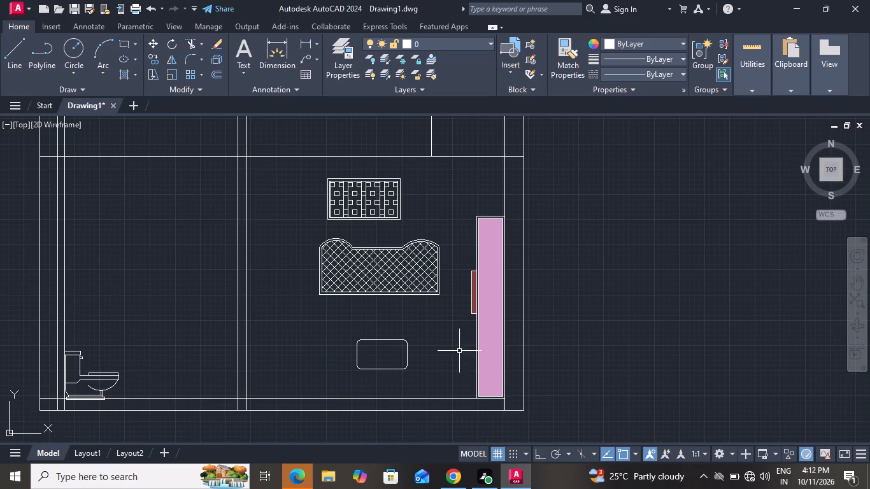
{"action": "left_click", "coordinate": [19, 44]}
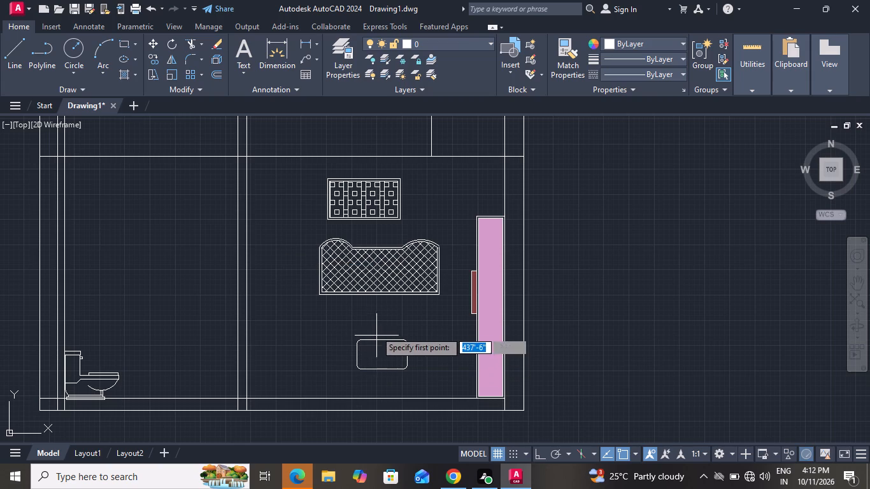
{"action": "key", "text": "Escape"}
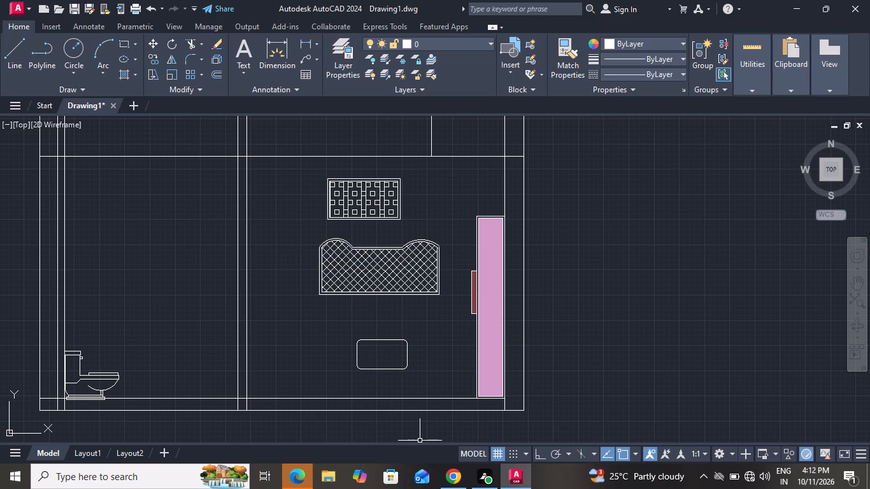
Offset the rounded rectangle 1" to the inside.
{"action": "key", "text": "o"}
{"action": "key", "text": "space"}
{"action": "key", "text": "2"}
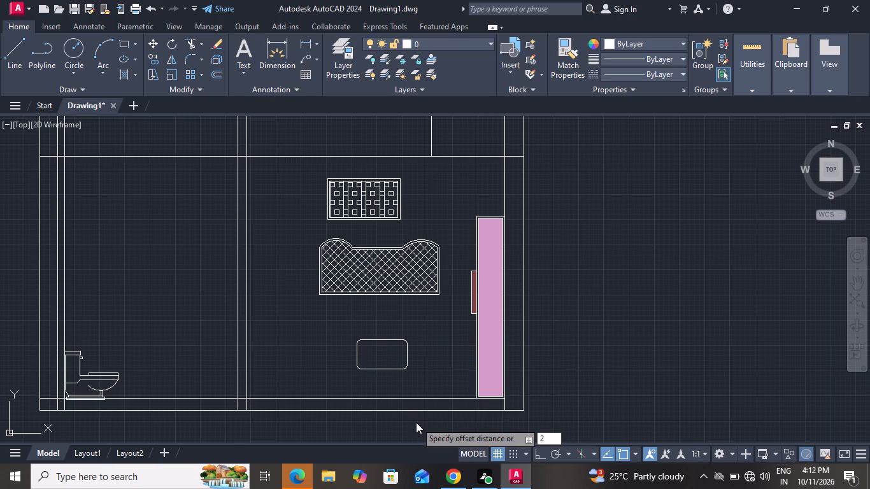
{"action": "key", "text": "BackSpace"}
{"action": "key", "text": "1"}
{"action": "key", "text": "shift+quotedbl"}
{"action": "key", "text": "Return"}
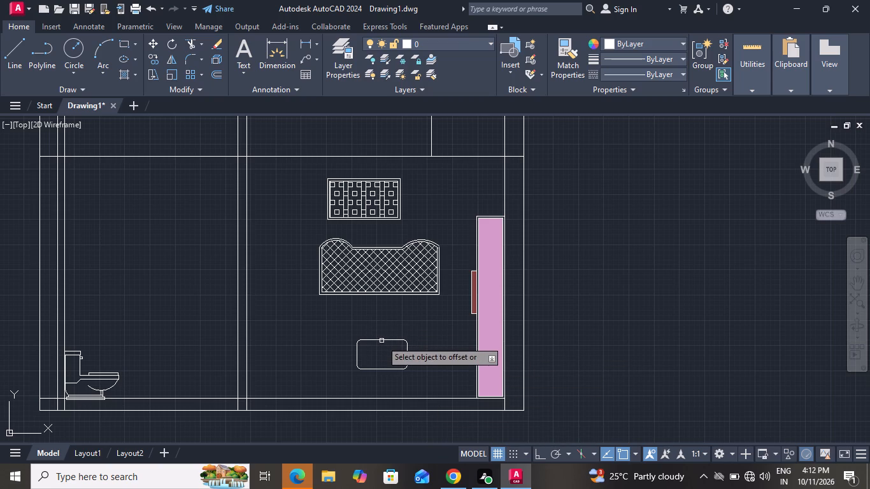
{"action": "left_click", "coordinate": [382, 341]}
{"action": "left_click", "coordinate": [383, 346]}
{"action": "right_click", "coordinate": [392, 353]}
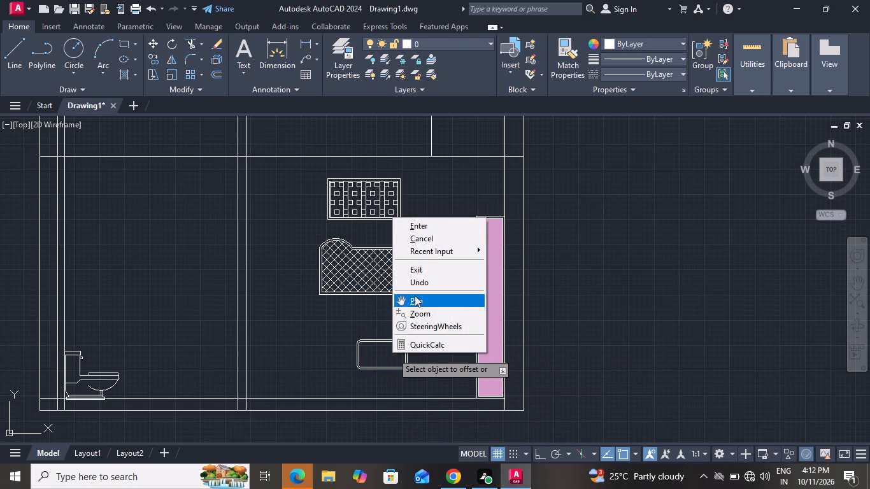
{"action": "left_click", "coordinate": [425, 242]}
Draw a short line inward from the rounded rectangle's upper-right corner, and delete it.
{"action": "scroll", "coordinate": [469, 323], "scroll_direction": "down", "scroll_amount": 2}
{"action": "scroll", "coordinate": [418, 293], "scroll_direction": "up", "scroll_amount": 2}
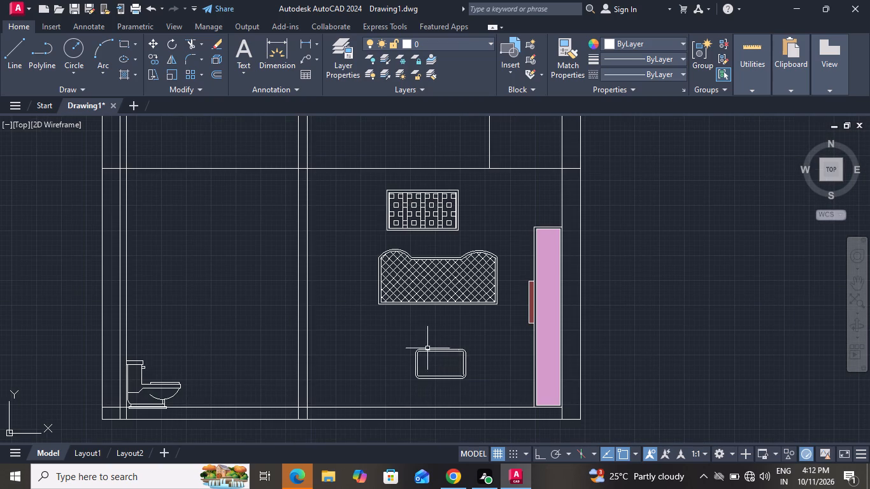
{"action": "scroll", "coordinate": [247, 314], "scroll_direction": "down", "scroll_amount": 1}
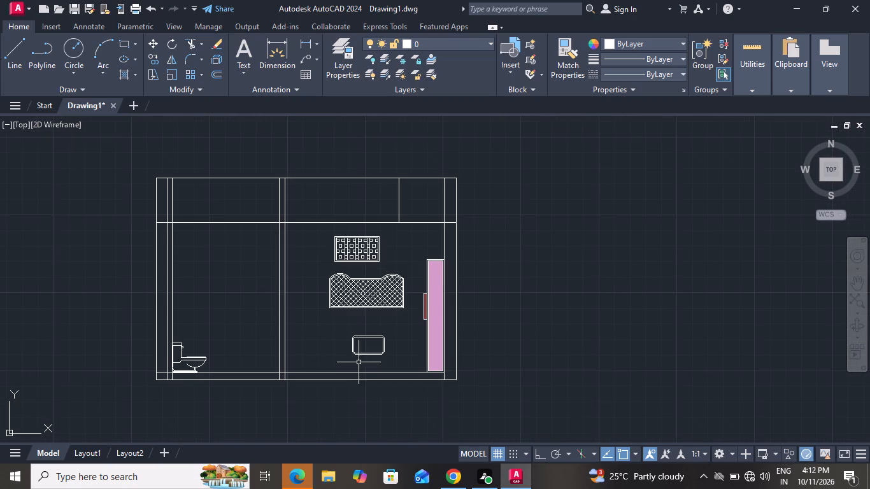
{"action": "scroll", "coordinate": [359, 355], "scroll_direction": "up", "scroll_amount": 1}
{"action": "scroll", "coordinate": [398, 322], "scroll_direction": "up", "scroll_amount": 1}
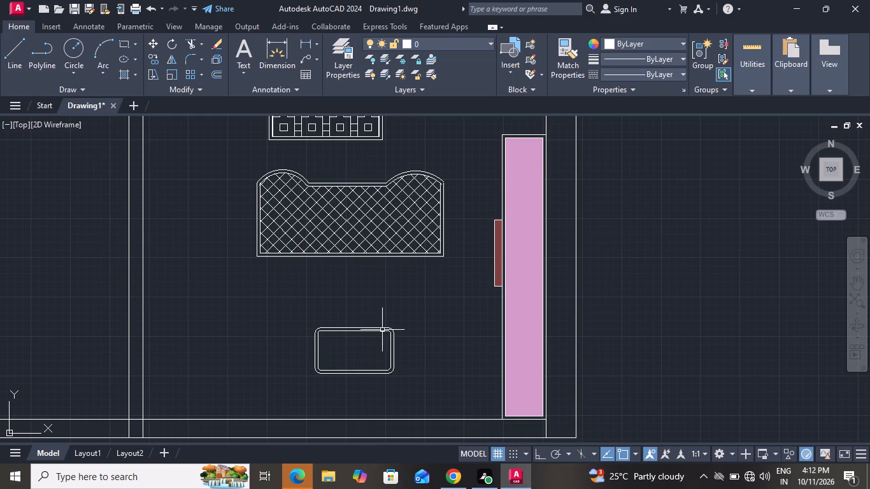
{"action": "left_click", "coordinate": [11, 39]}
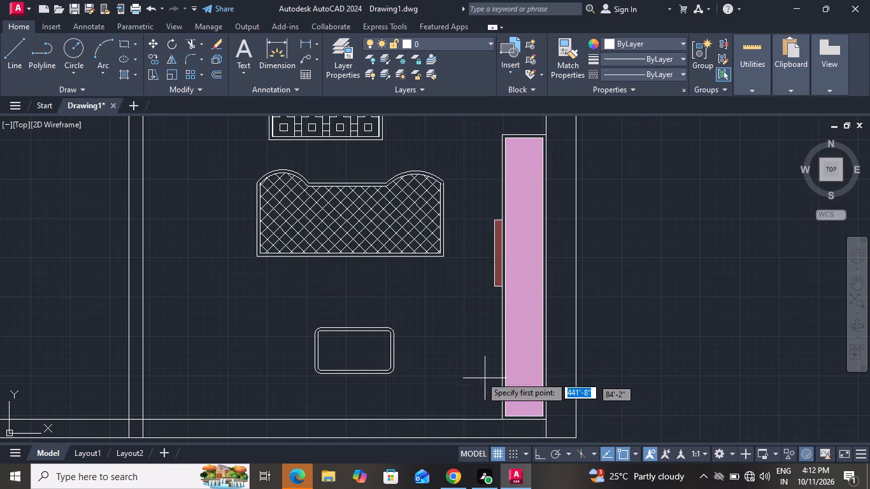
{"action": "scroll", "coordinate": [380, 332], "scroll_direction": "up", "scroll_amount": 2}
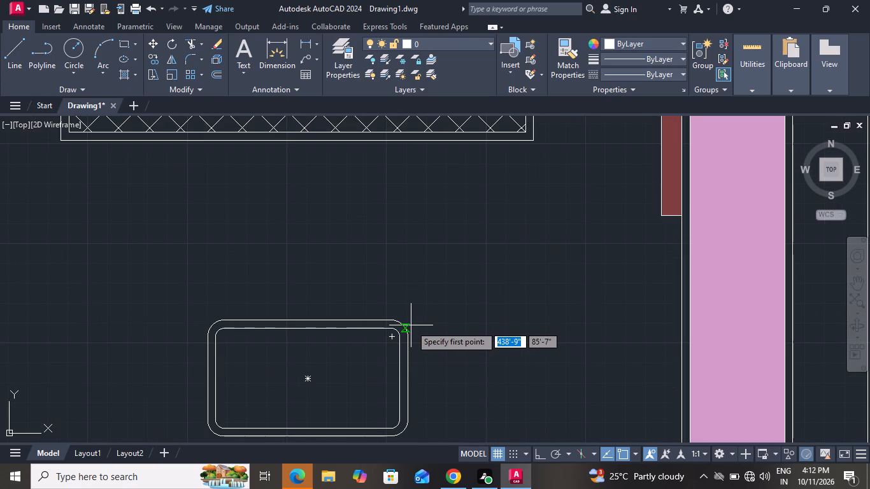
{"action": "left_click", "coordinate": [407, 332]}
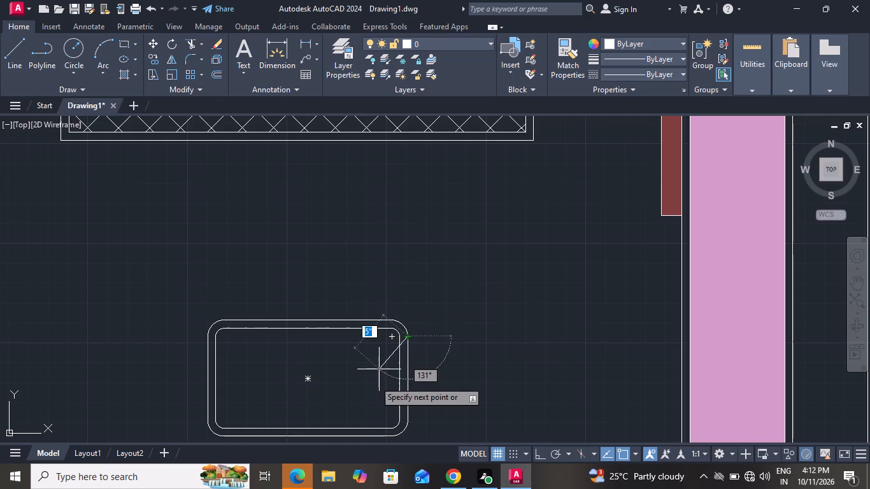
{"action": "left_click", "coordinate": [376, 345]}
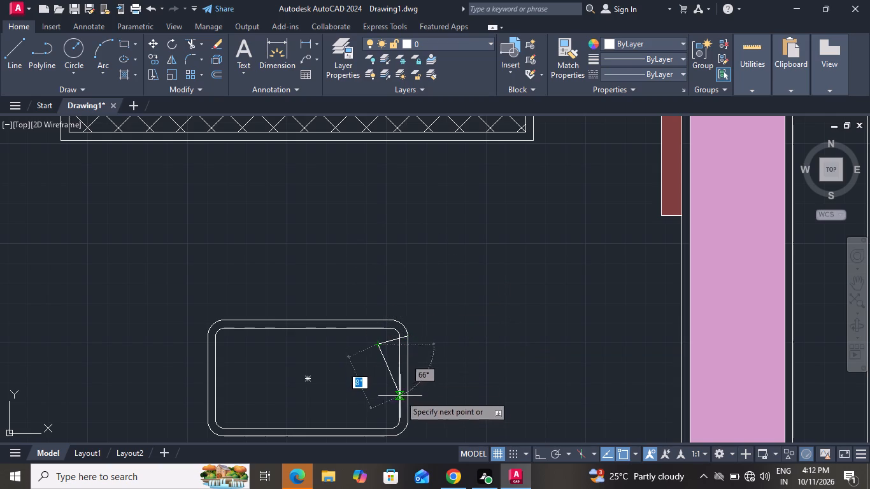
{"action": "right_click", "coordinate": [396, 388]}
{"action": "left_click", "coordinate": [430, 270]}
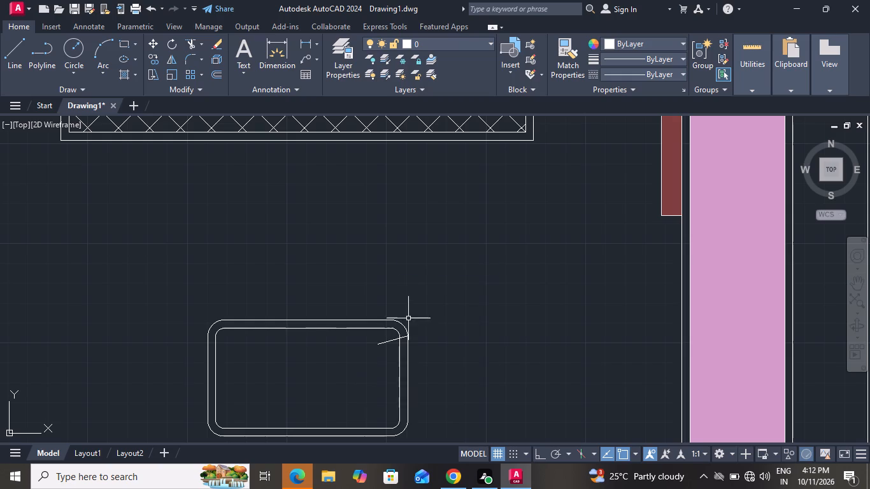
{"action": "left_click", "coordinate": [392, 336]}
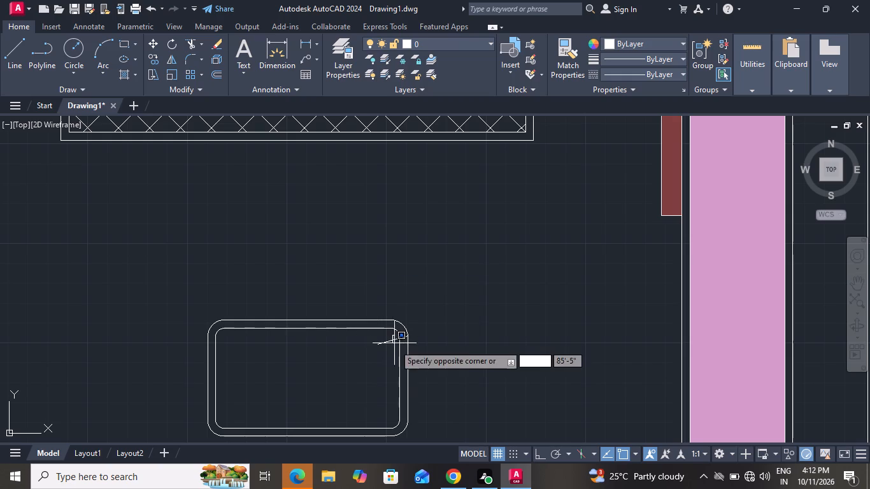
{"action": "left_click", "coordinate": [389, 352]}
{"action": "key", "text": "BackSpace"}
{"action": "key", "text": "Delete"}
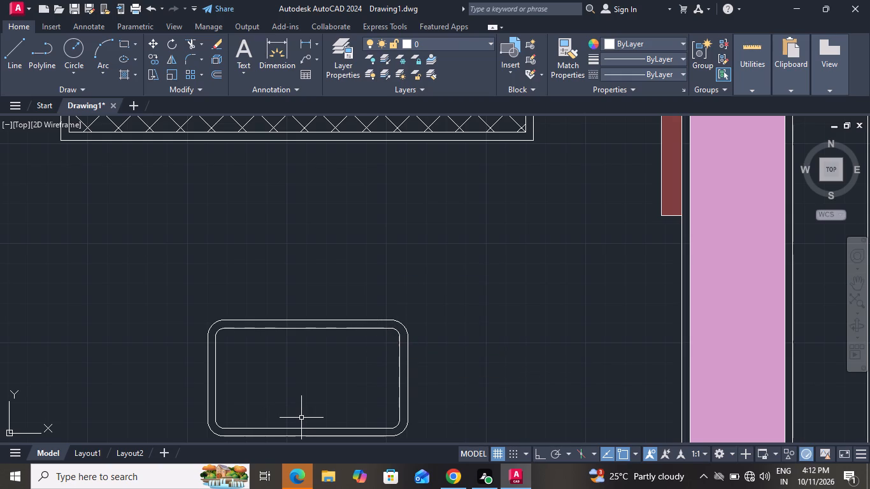
Examine the floor plan and the copied toilet and bedroom portion against section A.
{"action": "scroll", "coordinate": [683, 87], "scroll_direction": "down", "scroll_amount": 4}
{"action": "scroll", "coordinate": [630, 155], "scroll_direction": "down", "scroll_amount": 2}
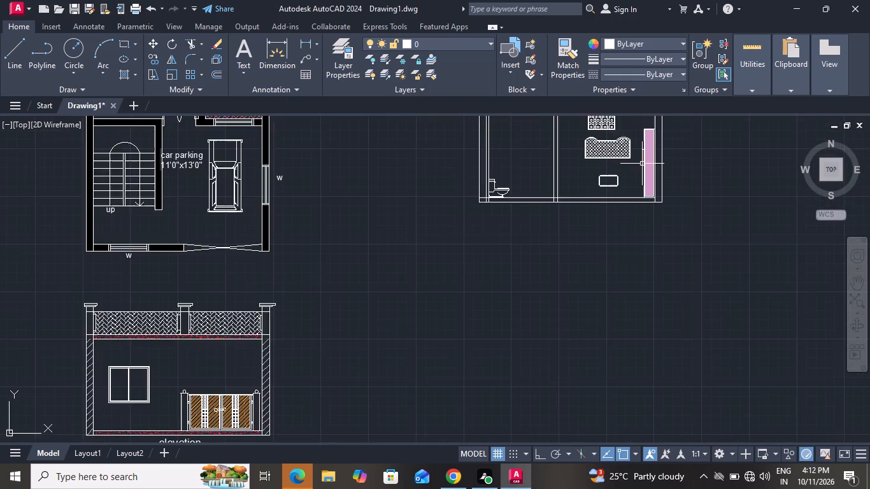
{"action": "scroll", "coordinate": [642, 164], "scroll_direction": "up", "scroll_amount": 1}
{"action": "scroll", "coordinate": [642, 164], "scroll_direction": "down", "scroll_amount": 3}
{"action": "scroll", "coordinate": [638, 171], "scroll_direction": "up", "scroll_amount": 1}
{"action": "scroll", "coordinate": [638, 171], "scroll_direction": "down", "scroll_amount": 1}
{"action": "scroll", "coordinate": [638, 171], "scroll_direction": "up", "scroll_amount": 1}
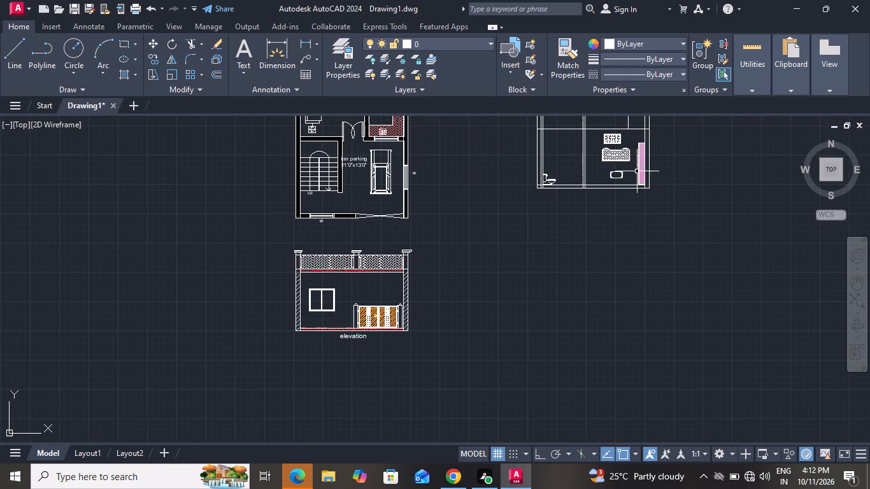
{"action": "scroll", "coordinate": [653, 167], "scroll_direction": "down", "scroll_amount": 2}
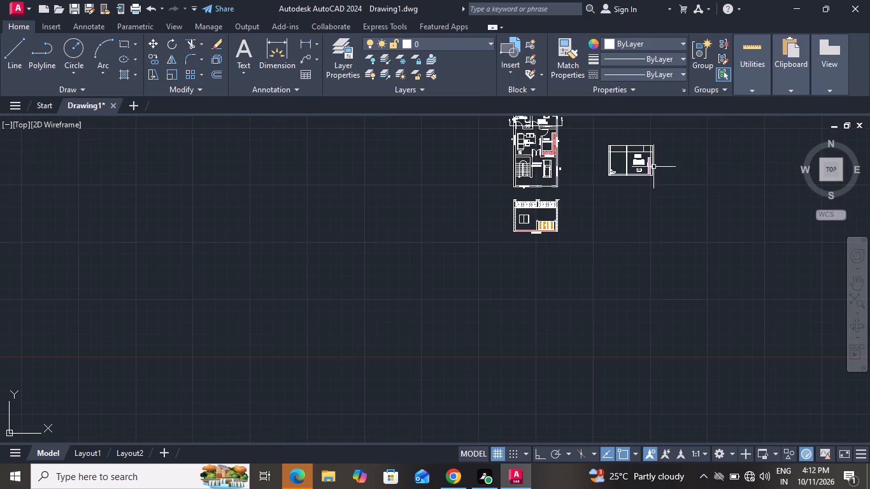
{"action": "scroll", "coordinate": [650, 149], "scroll_direction": "up", "scroll_amount": 4}
{"action": "scroll", "coordinate": [648, 136], "scroll_direction": "down", "scroll_amount": 1}
{"action": "scroll", "coordinate": [648, 136], "scroll_direction": "up", "scroll_amount": 1}
{"action": "scroll", "coordinate": [648, 136], "scroll_direction": "down", "scroll_amount": 1}
{"action": "scroll", "coordinate": [648, 136], "scroll_direction": "up", "scroll_amount": 1}
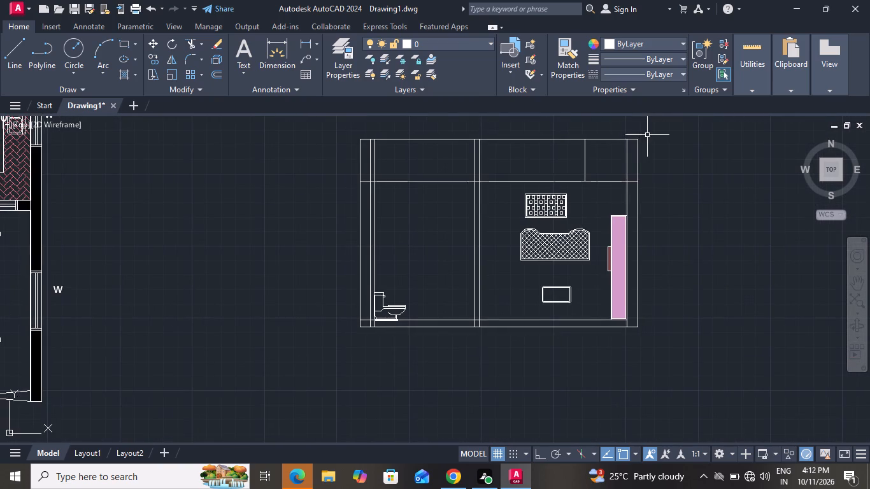
{"action": "scroll", "coordinate": [647, 135], "scroll_direction": "down", "scroll_amount": 7}
{"action": "scroll", "coordinate": [644, 132], "scroll_direction": "up", "scroll_amount": 3}
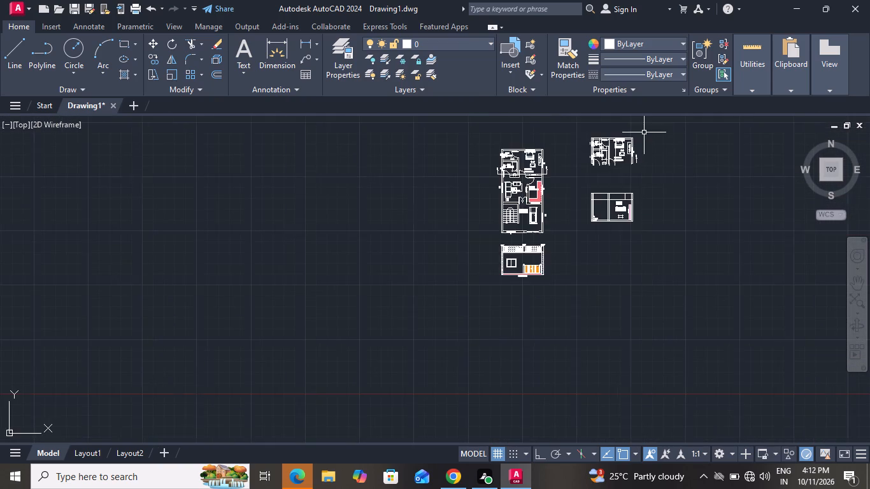
{"action": "scroll", "coordinate": [644, 132], "scroll_direction": "up", "scroll_amount": 2}
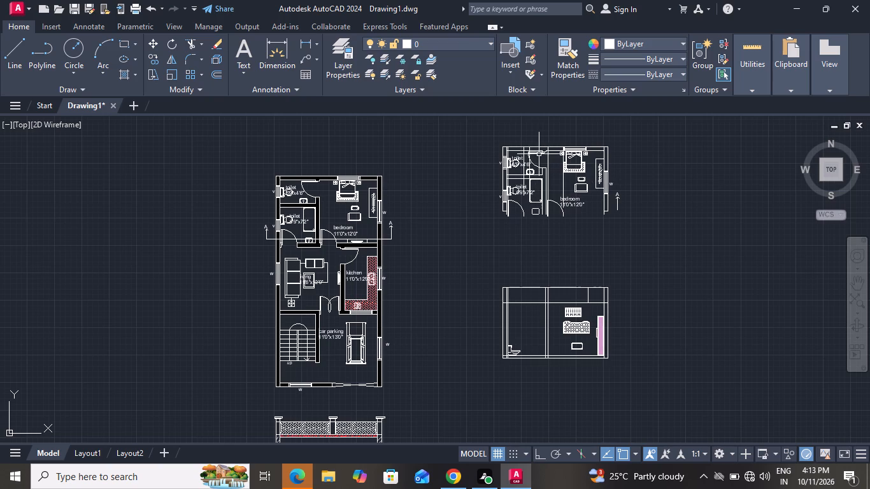
{"action": "scroll", "coordinate": [533, 142], "scroll_direction": "up", "scroll_amount": 1}
{"action": "scroll", "coordinate": [533, 142], "scroll_direction": "down", "scroll_amount": 1}
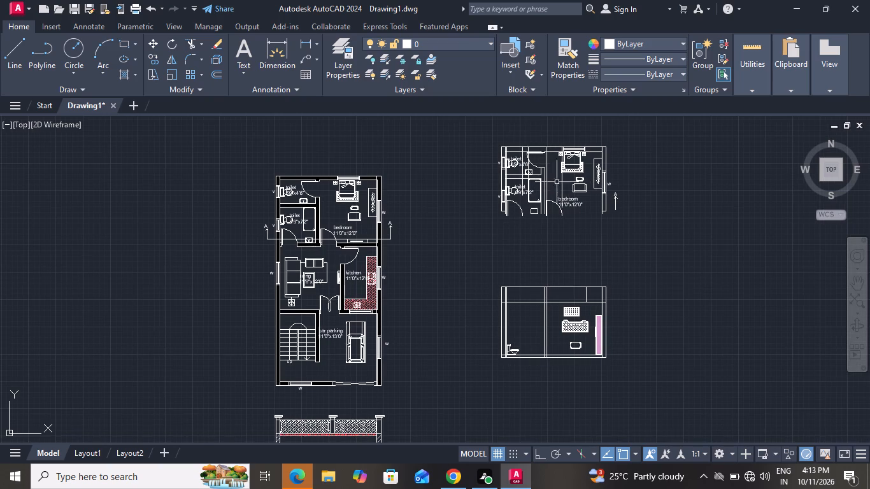
{"action": "scroll", "coordinate": [597, 341], "scroll_direction": "up", "scroll_amount": 3}
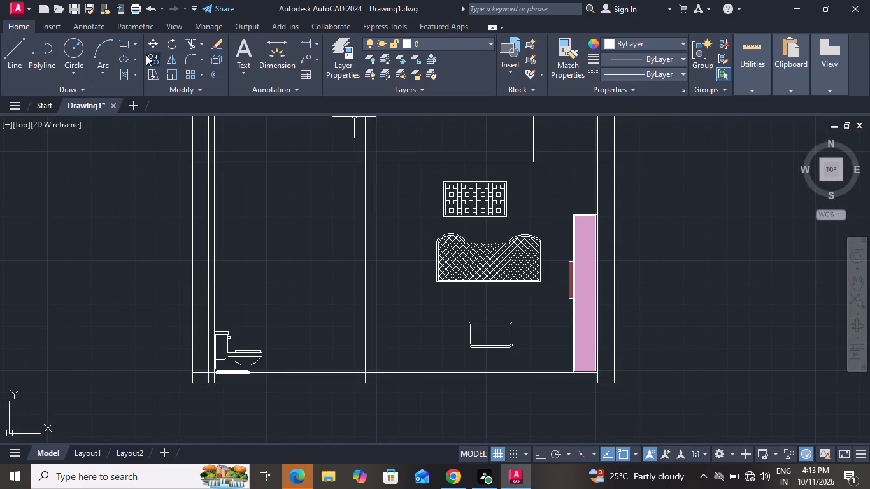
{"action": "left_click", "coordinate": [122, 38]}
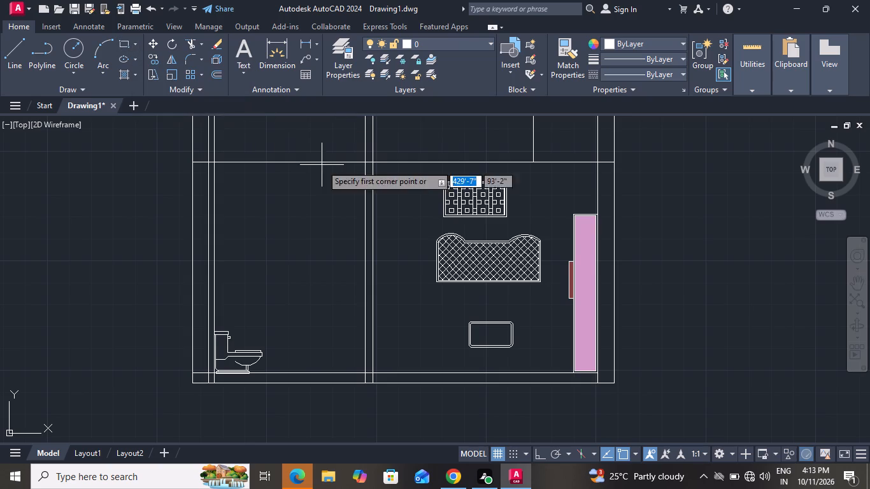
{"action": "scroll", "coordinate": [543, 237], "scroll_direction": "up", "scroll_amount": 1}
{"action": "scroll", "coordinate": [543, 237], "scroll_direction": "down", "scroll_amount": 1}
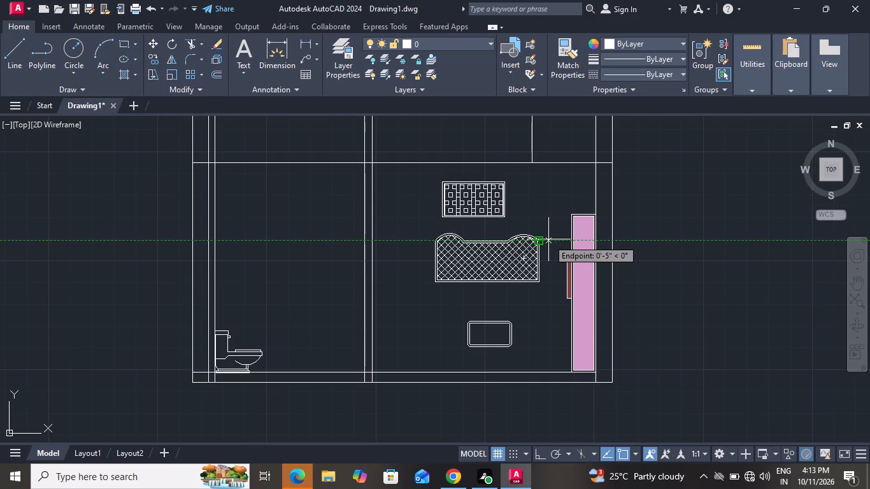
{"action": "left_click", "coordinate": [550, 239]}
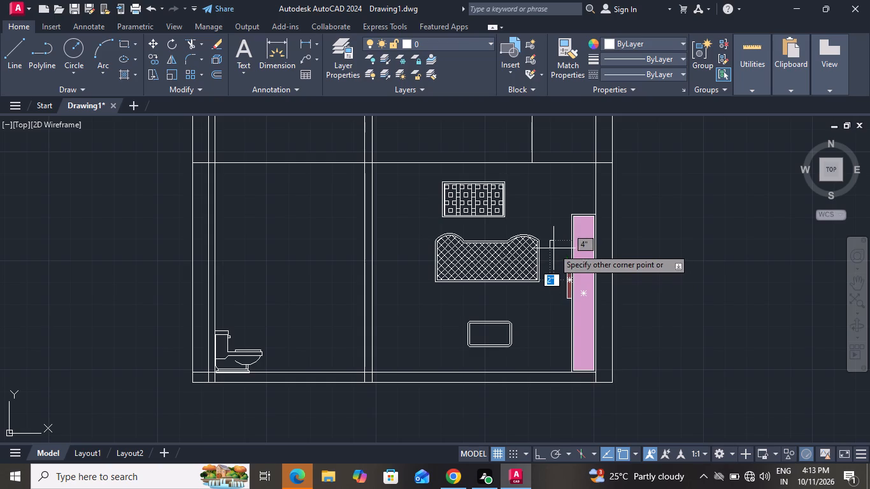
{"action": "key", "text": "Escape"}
Redefine the Rectangle command's fillet radius by picking two points outside the section, beyond the bedroom's outer wall.
{"action": "key", "text": "r"}
{"action": "type", "text": "ec"}
{"action": "key", "text": "space"}
{"action": "key", "text": "f"}
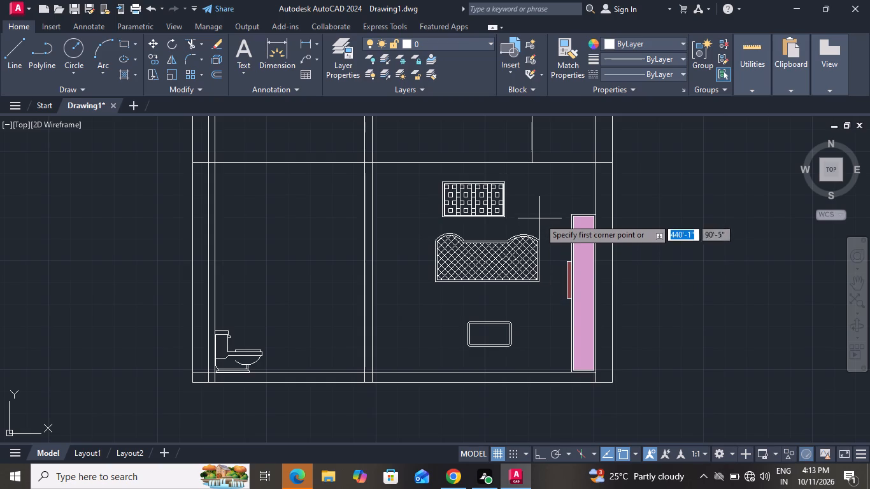
{"action": "key", "text": "space"}
{"action": "type", "text": "o"}
{"action": "key", "text": "space"}
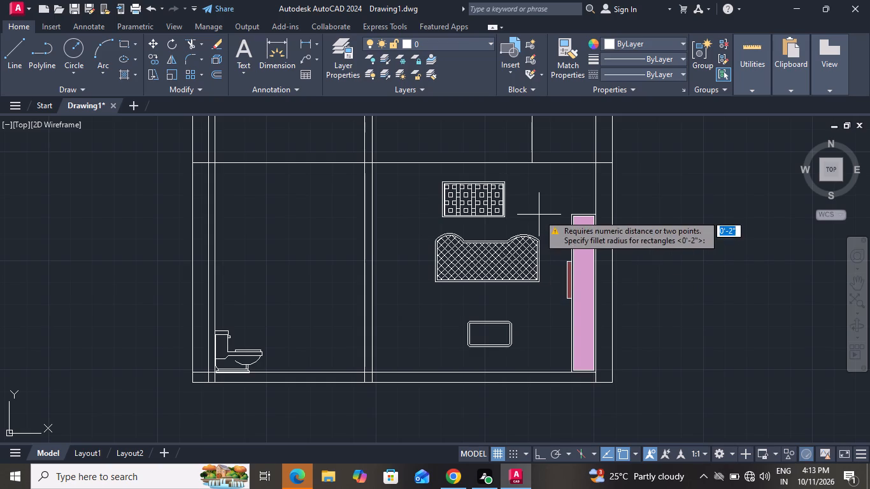
{"action": "left_click", "coordinate": [638, 239]}
{"action": "left_click", "coordinate": [718, 301]}
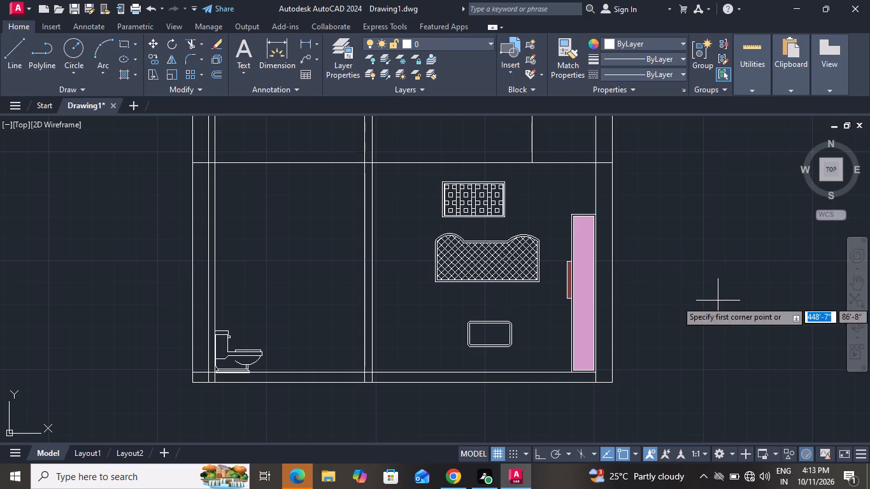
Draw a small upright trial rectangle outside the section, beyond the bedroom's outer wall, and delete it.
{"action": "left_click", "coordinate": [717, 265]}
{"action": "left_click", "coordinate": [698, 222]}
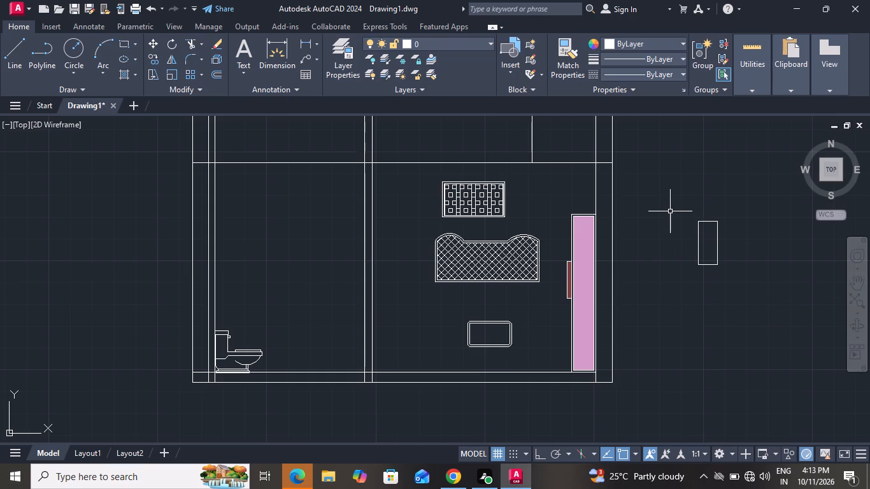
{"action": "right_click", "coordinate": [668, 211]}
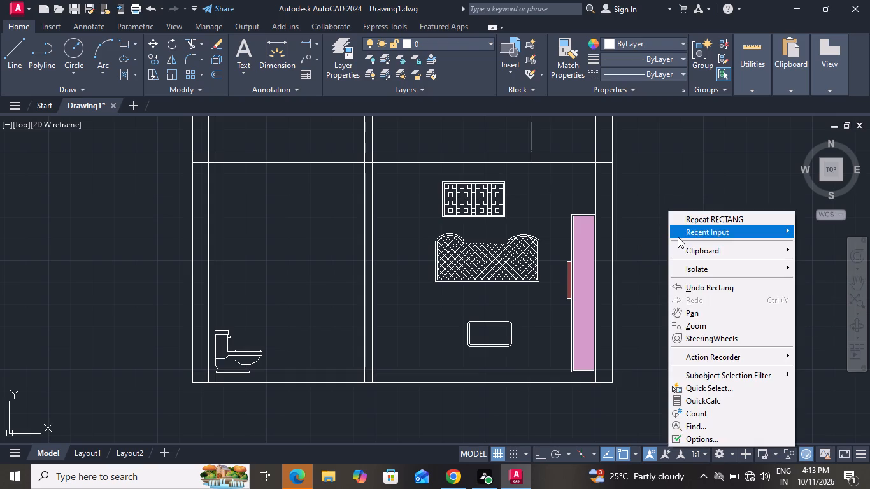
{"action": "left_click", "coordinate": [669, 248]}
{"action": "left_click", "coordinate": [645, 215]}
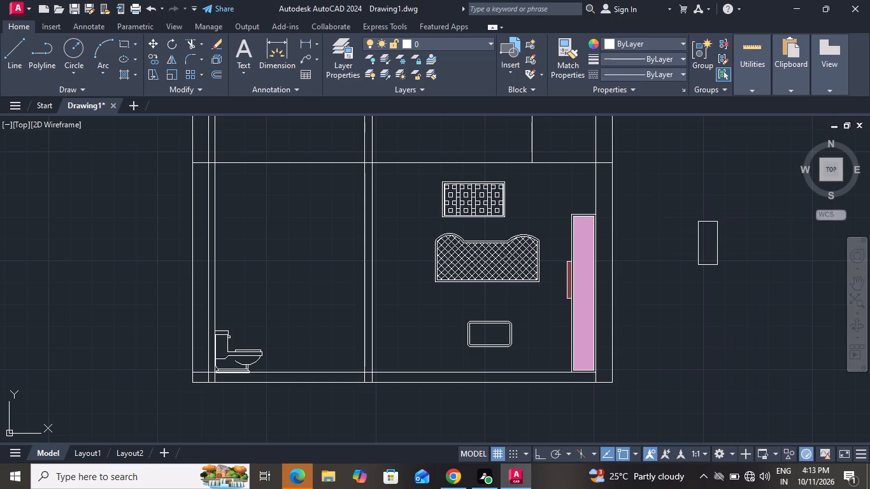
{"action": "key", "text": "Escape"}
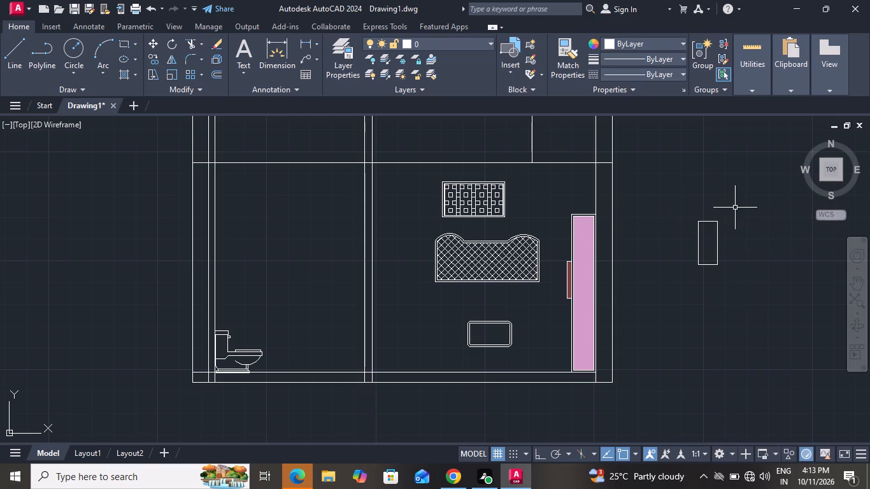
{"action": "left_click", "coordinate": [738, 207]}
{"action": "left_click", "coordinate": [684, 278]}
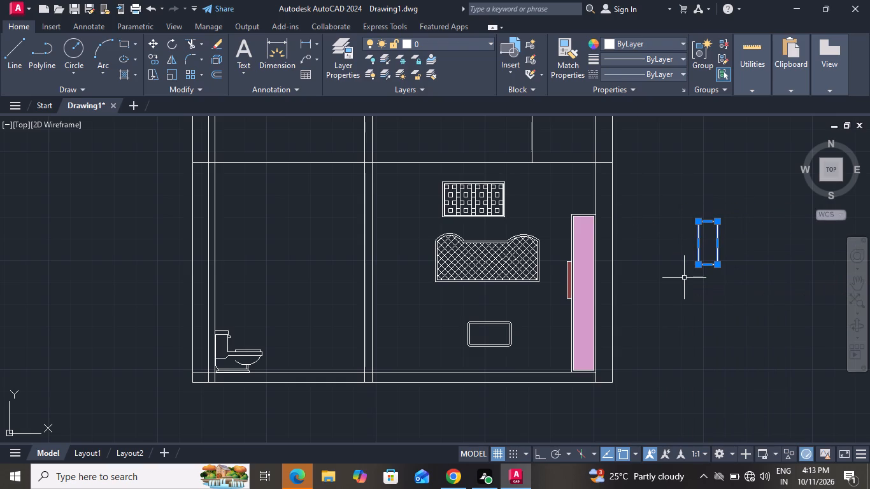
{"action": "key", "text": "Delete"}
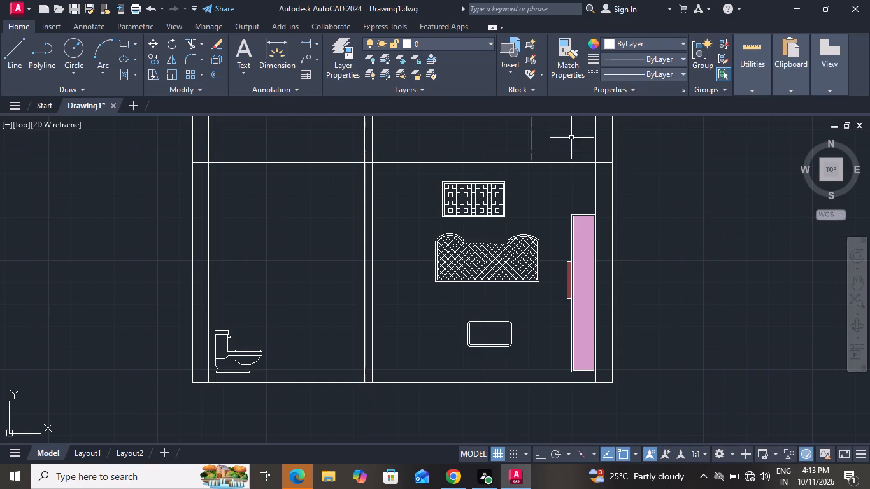
Delete the rounded rectangle and its inner offset below the hatched curved-top shape in the bedroom.
{"action": "scroll", "coordinate": [557, 333], "scroll_direction": "up", "scroll_amount": 3}
{"action": "scroll", "coordinate": [518, 211], "scroll_direction": "down", "scroll_amount": 1}
{"action": "scroll", "coordinate": [520, 209], "scroll_direction": "up", "scroll_amount": 1}
{"action": "scroll", "coordinate": [532, 215], "scroll_direction": "down", "scroll_amount": 1}
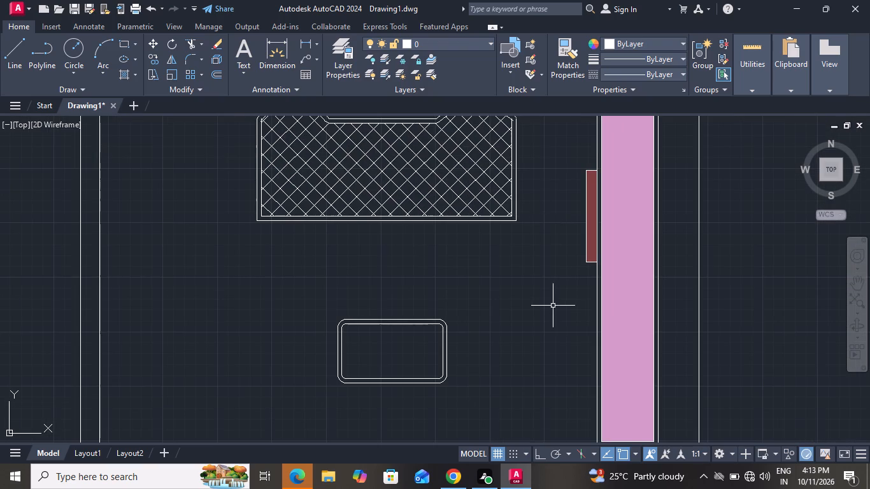
{"action": "scroll", "coordinate": [510, 216], "scroll_direction": "down", "scroll_amount": 1}
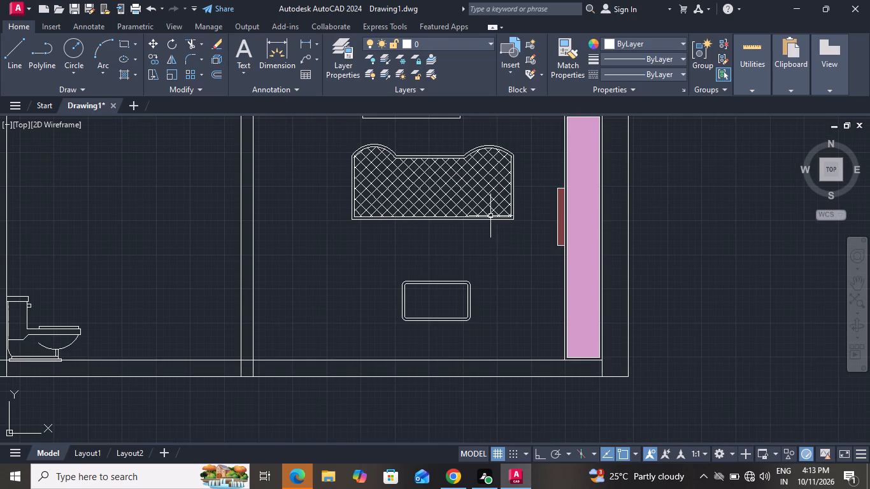
{"action": "scroll", "coordinate": [490, 216], "scroll_direction": "down", "scroll_amount": 1}
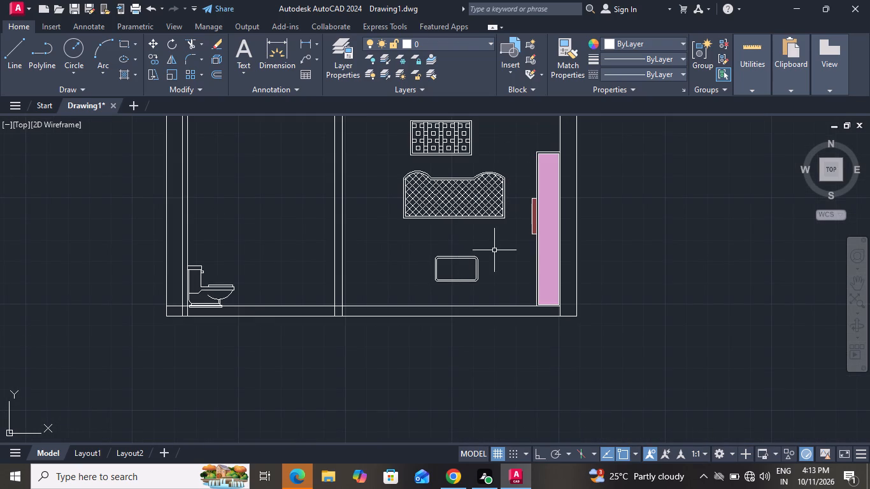
{"action": "left_click", "coordinate": [504, 250]}
{"action": "left_click", "coordinate": [427, 290]}
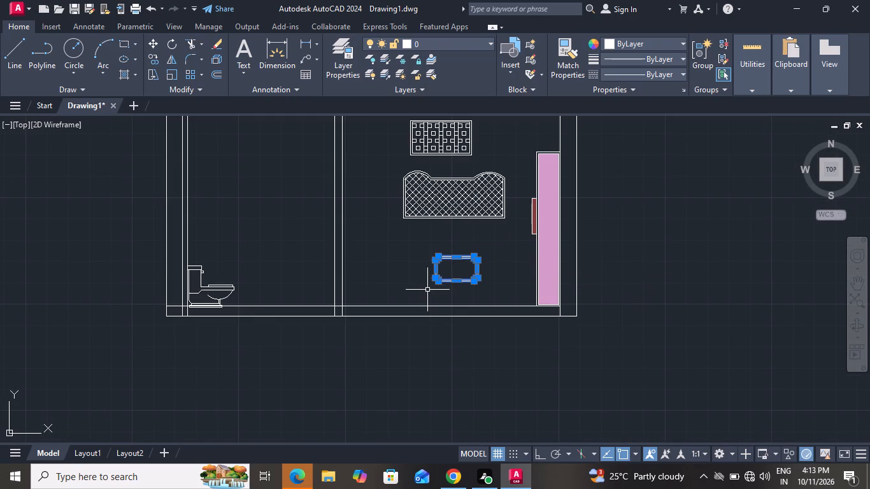
{"action": "key", "text": "Delete"}
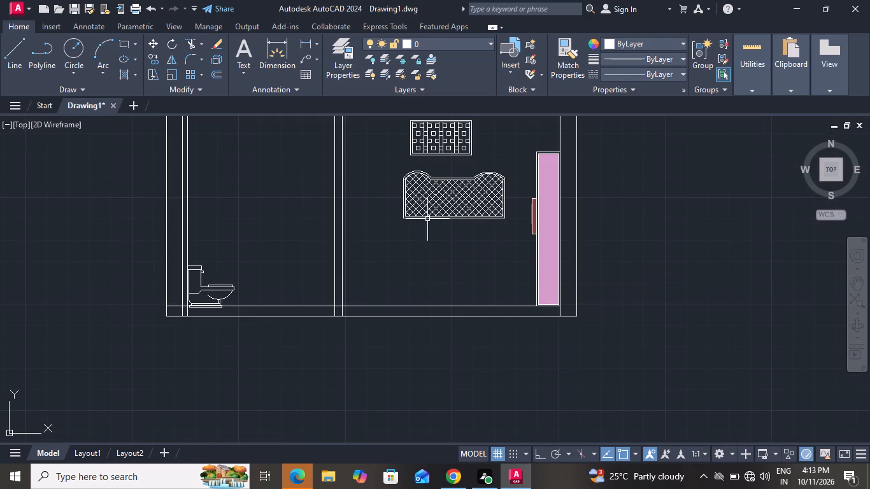
Move the hatched curved-top shape with its outline onto the bedroom floor line, about 8" left and 4'-4" down.
{"action": "left_click", "coordinate": [512, 160]}
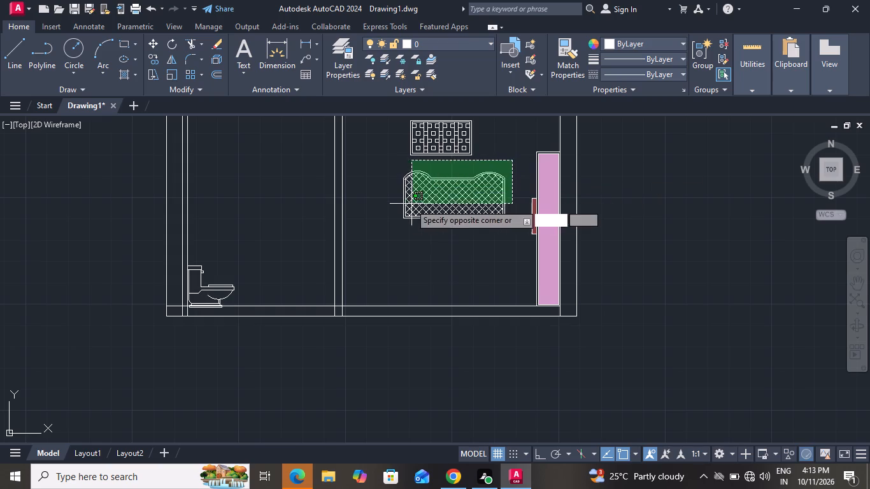
{"action": "left_click", "coordinate": [380, 229]}
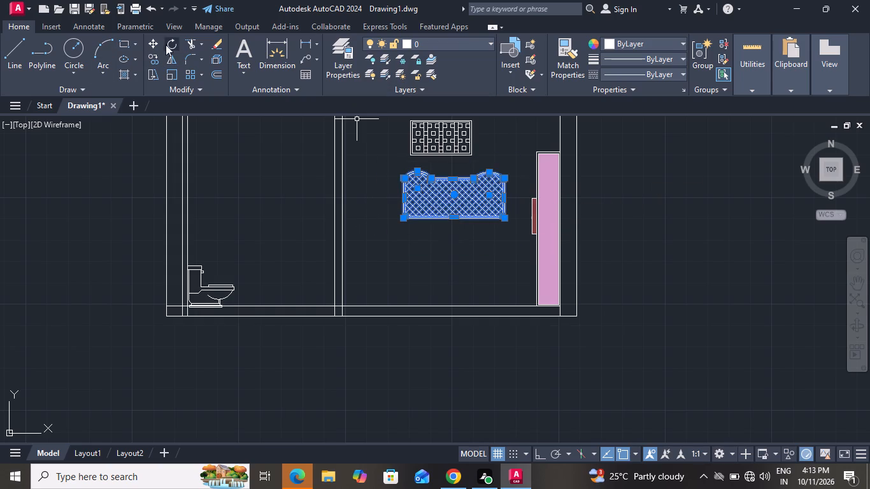
{"action": "left_click", "coordinate": [153, 38]}
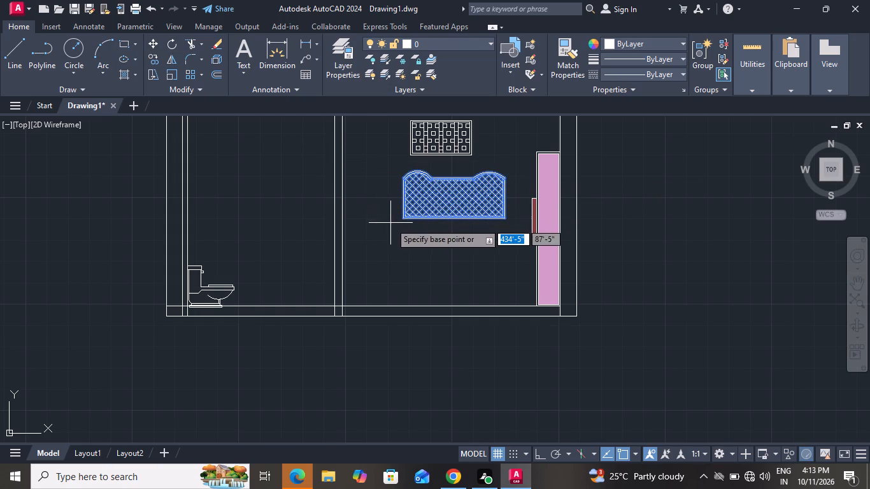
{"action": "left_click", "coordinate": [400, 215]}
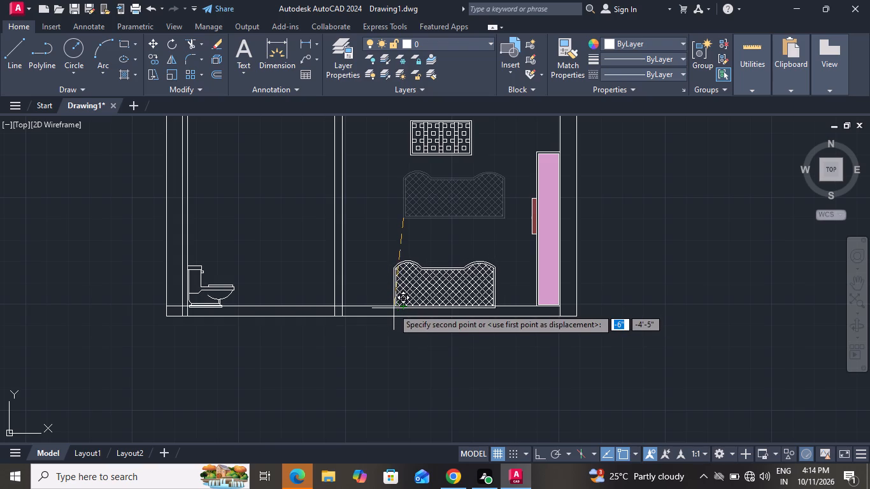
{"action": "scroll", "coordinate": [394, 301], "scroll_direction": "up", "scroll_amount": 2}
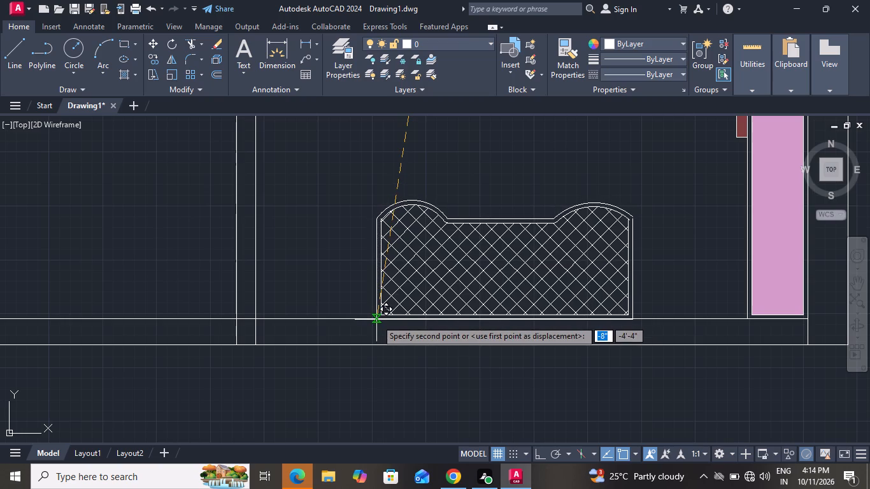
{"action": "left_click", "coordinate": [376, 316]}
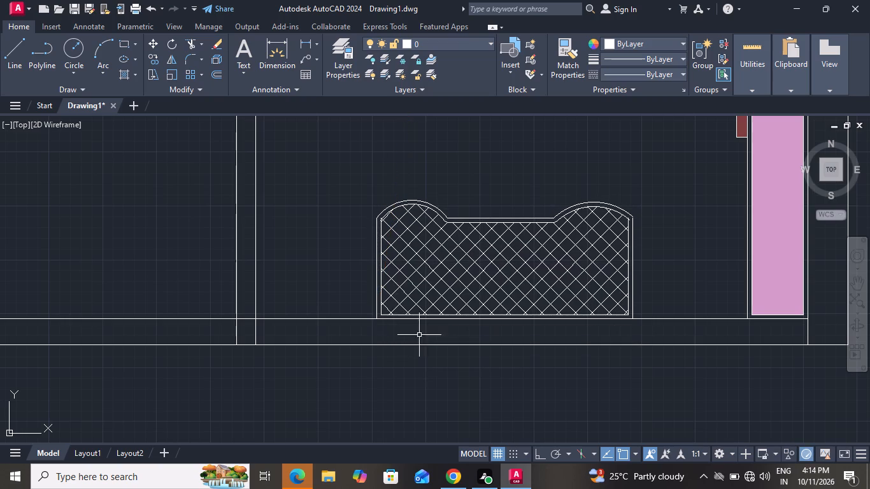
Draw a rectangle about 1' wide by 1'-6" high between the curved-top shape and the pink wardrobe, just above the floor line.
{"action": "scroll", "coordinate": [480, 393], "scroll_direction": "down", "scroll_amount": 2}
{"action": "scroll", "coordinate": [587, 311], "scroll_direction": "down", "scroll_amount": 1}
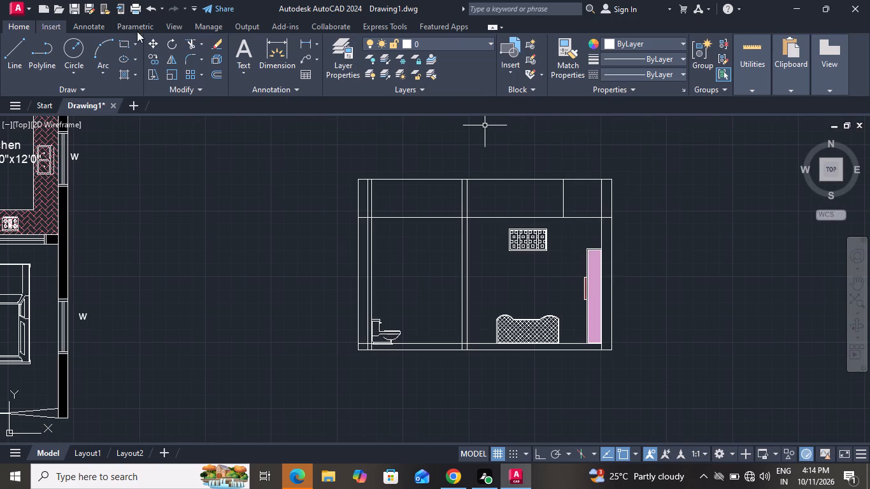
{"action": "left_click", "coordinate": [124, 41]}
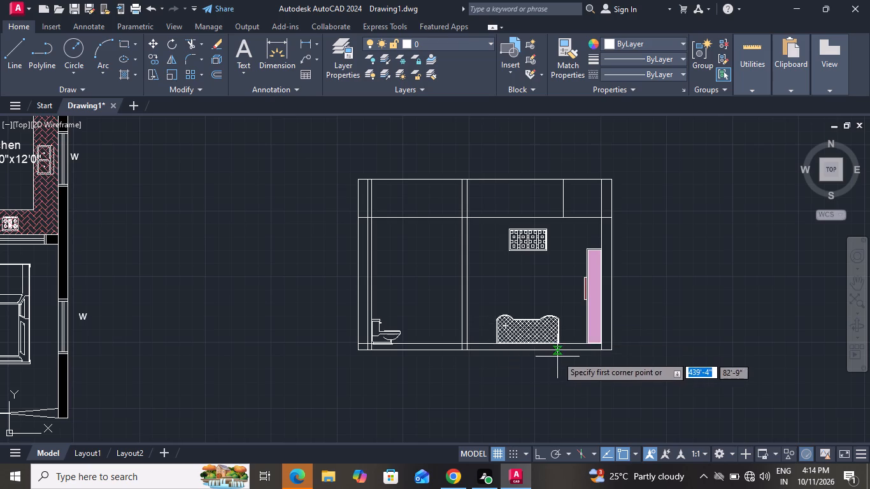
{"action": "scroll", "coordinate": [557, 356], "scroll_direction": "up", "scroll_amount": 2}
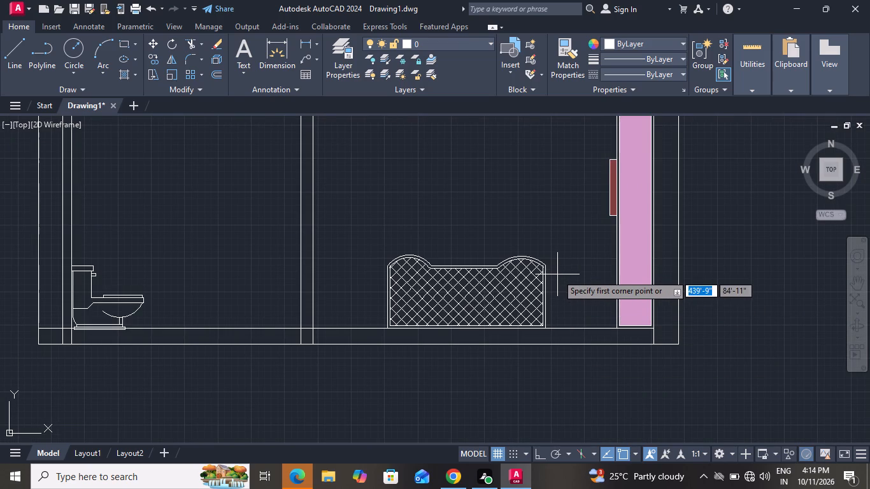
{"action": "left_click", "coordinate": [557, 271]}
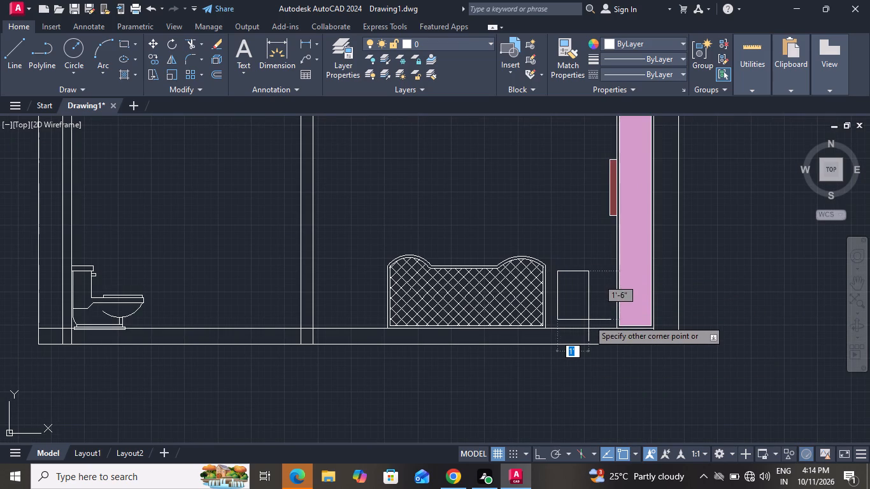
{"action": "left_click", "coordinate": [588, 320]}
Offset the new rectangle beside the curved-top shape 1" to the inside.
{"action": "scroll", "coordinate": [614, 278], "scroll_direction": "down", "scroll_amount": 1}
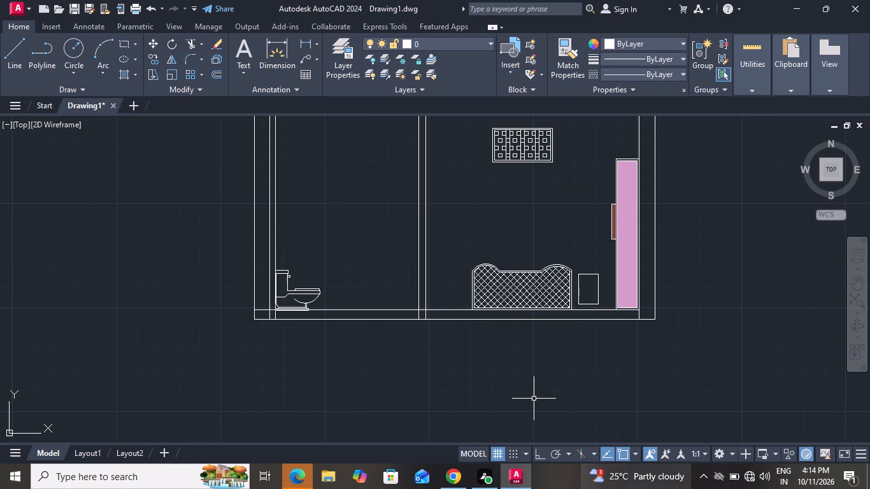
{"action": "key", "text": "o"}
{"action": "key", "text": "space"}
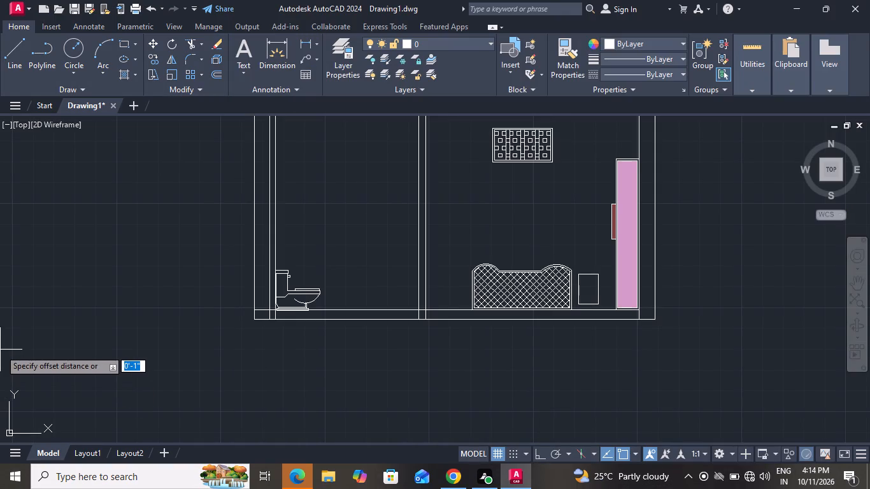
{"action": "key", "text": "1"}
{"action": "key", "text": "shift+quotedbl"}
{"action": "key", "text": "Return"}
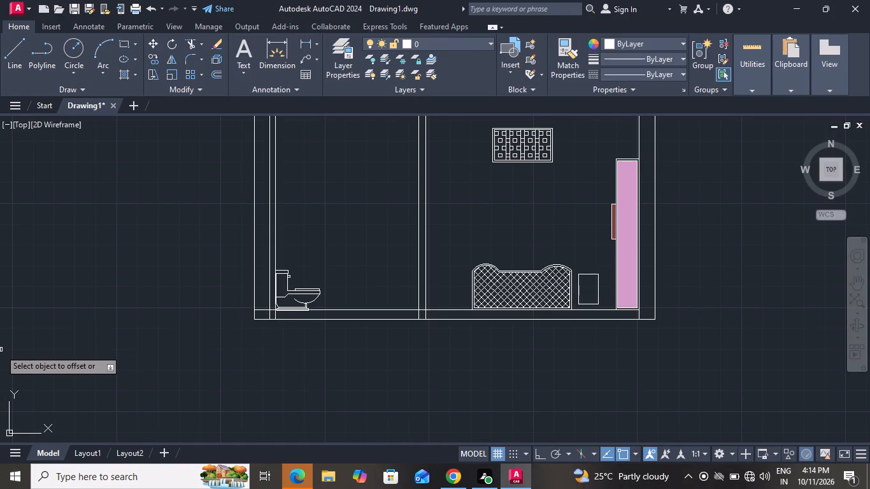
{"action": "scroll", "coordinate": [579, 308], "scroll_direction": "up", "scroll_amount": 2}
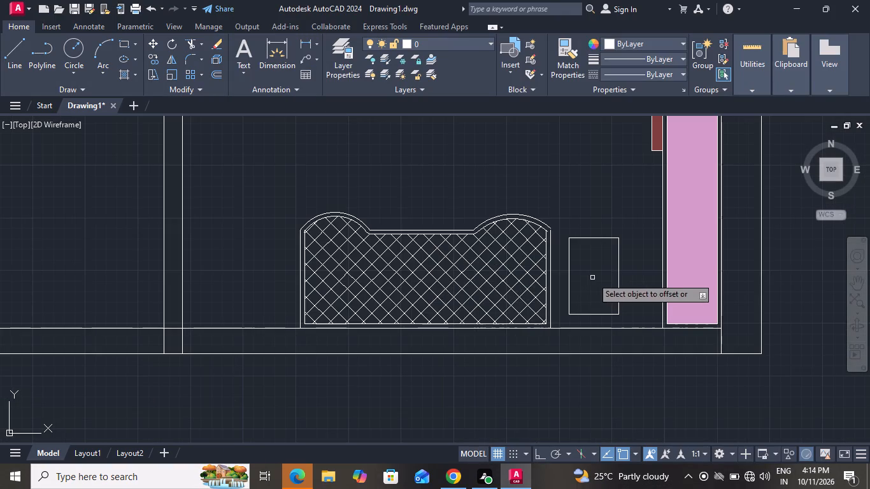
{"action": "left_click", "coordinate": [601, 237]}
{"action": "left_click", "coordinate": [602, 237]}
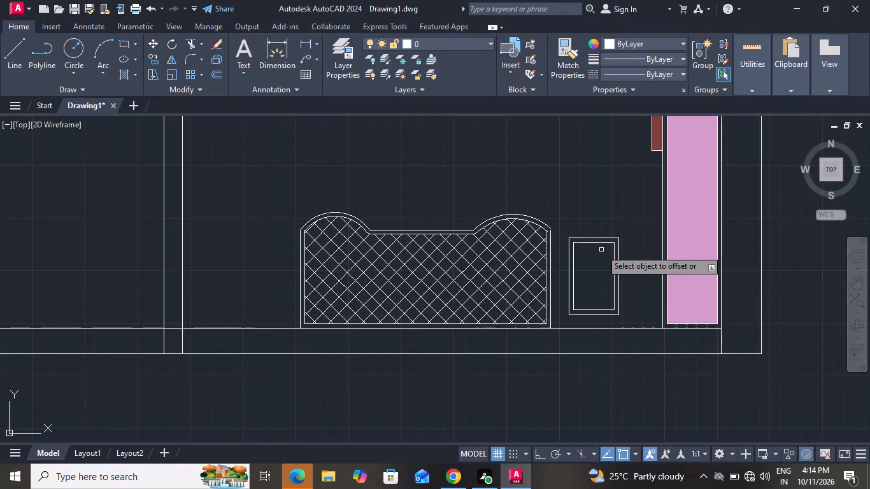
{"action": "right_click", "coordinate": [591, 271]}
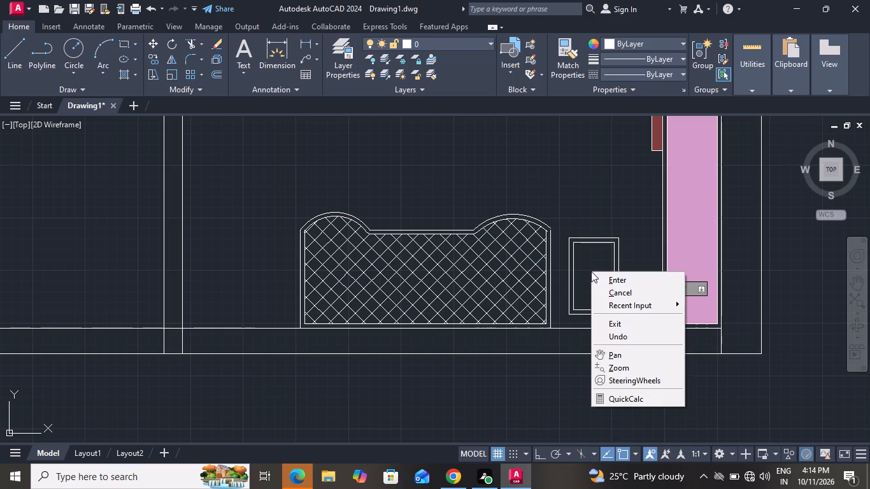
{"action": "left_click", "coordinate": [603, 286]}
{"action": "left_click_drag", "start_coordinate": [631, 235], "coordinate": [624, 247]}
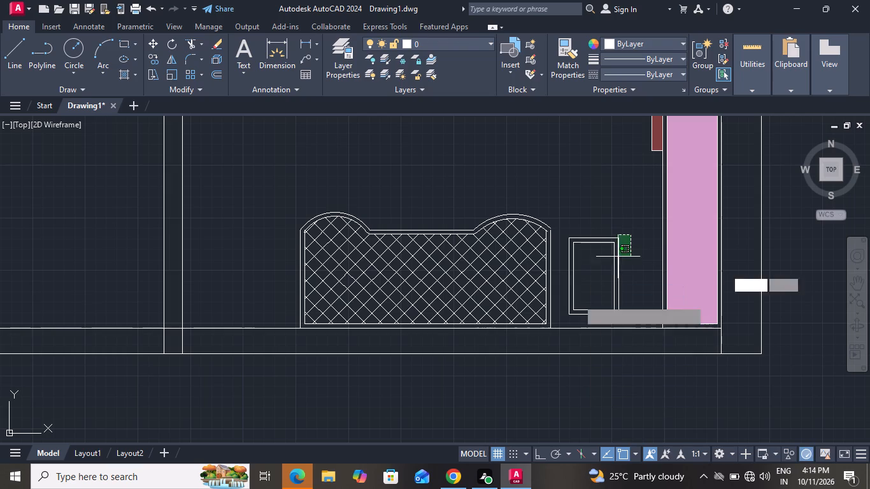
{"action": "left_click", "coordinate": [634, 267]}
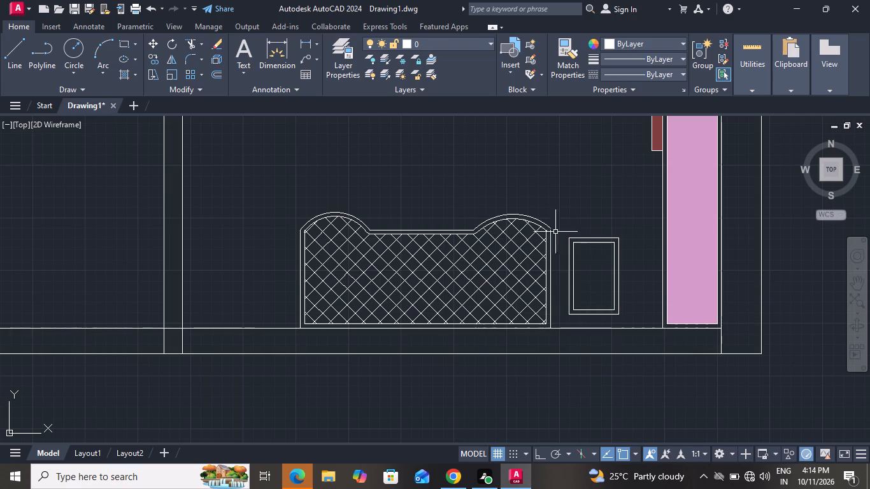
Draw a diagonal line joining the upper-left corners of the outer and inner rectangles beside the hatched curved-top shape.
{"action": "left_click", "coordinate": [16, 55]}
{"action": "scroll", "coordinate": [643, 263], "scroll_direction": "up", "scroll_amount": 1}
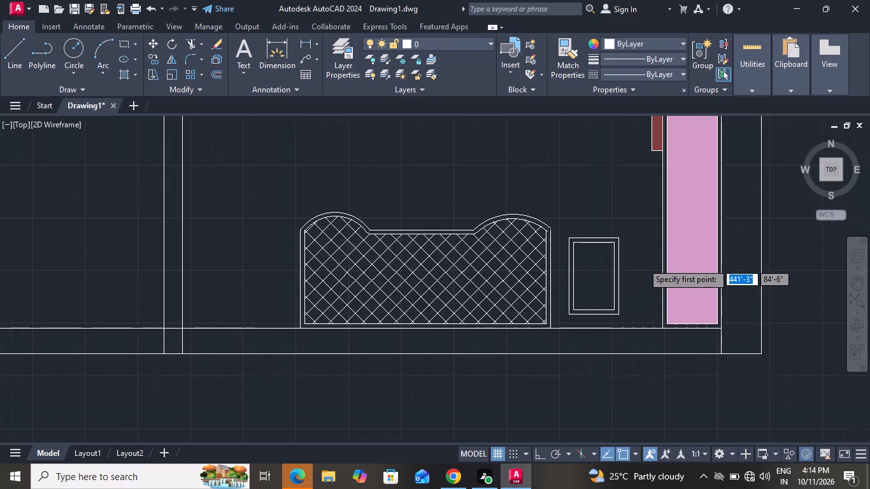
{"action": "scroll", "coordinate": [642, 263], "scroll_direction": "down", "scroll_amount": 1}
{"action": "scroll", "coordinate": [638, 264], "scroll_direction": "up", "scroll_amount": 1}
{"action": "scroll", "coordinate": [589, 254], "scroll_direction": "down", "scroll_amount": 1}
{"action": "scroll", "coordinate": [587, 253], "scroll_direction": "up", "scroll_amount": 3}
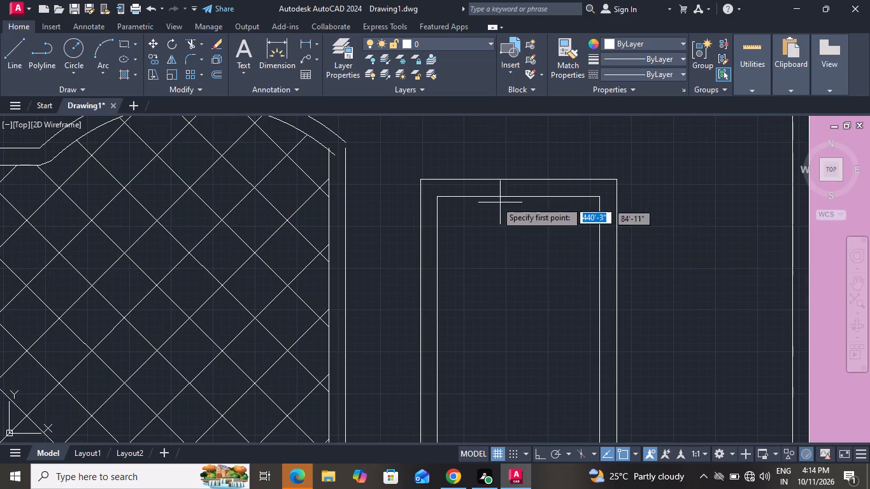
{"action": "left_click", "coordinate": [424, 181]}
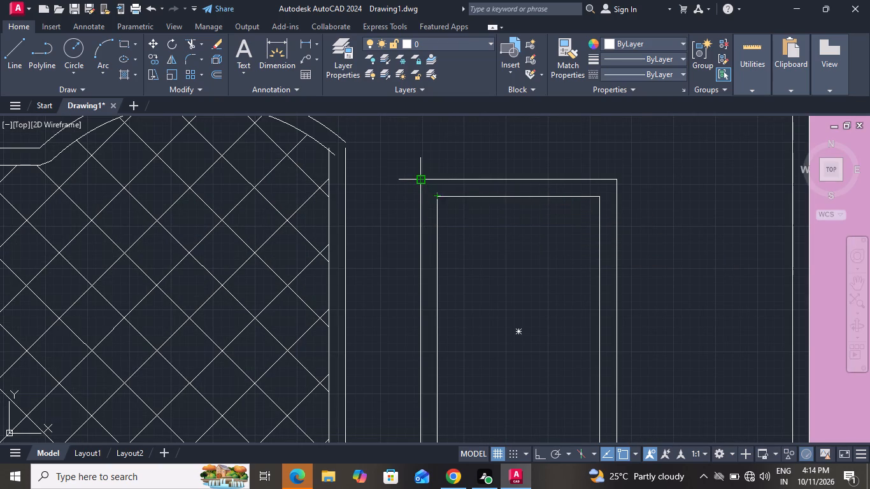
{"action": "left_click", "coordinate": [437, 195]}
{"action": "right_click", "coordinate": [437, 195]}
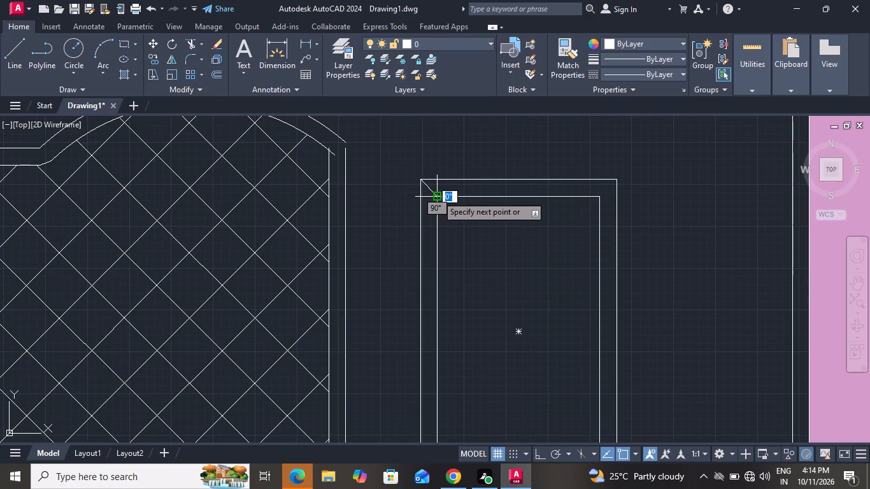
{"action": "left_click", "coordinate": [439, 215]}
{"action": "scroll", "coordinate": [443, 283], "scroll_direction": "down", "scroll_amount": 1}
{"action": "scroll", "coordinate": [443, 283], "scroll_direction": "up", "scroll_amount": 1}
{"action": "scroll", "coordinate": [443, 283], "scroll_direction": "down", "scroll_amount": 1}
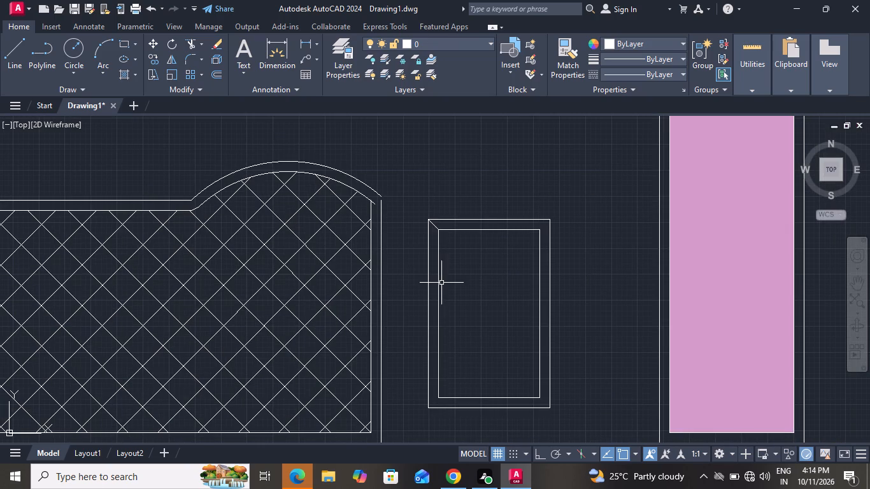
Draw a matching diagonal line joining the upper-right corners of the inner and outer rectangles.
{"action": "left_click", "coordinate": [8, 41]}
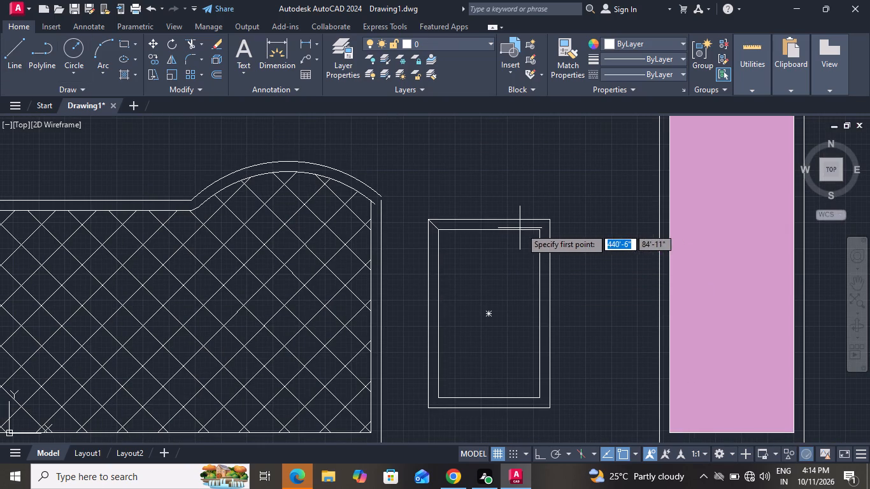
{"action": "left_click", "coordinate": [539, 227]}
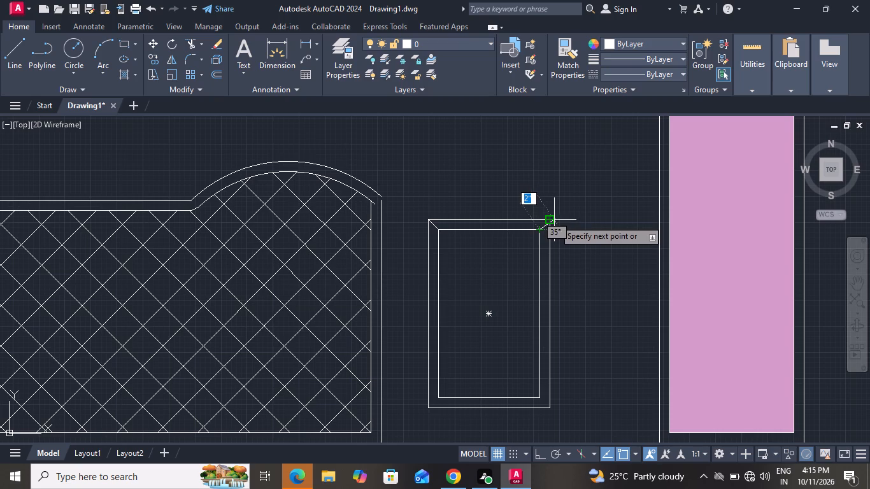
{"action": "left_click", "coordinate": [554, 217]}
{"action": "right_click", "coordinate": [576, 243]}
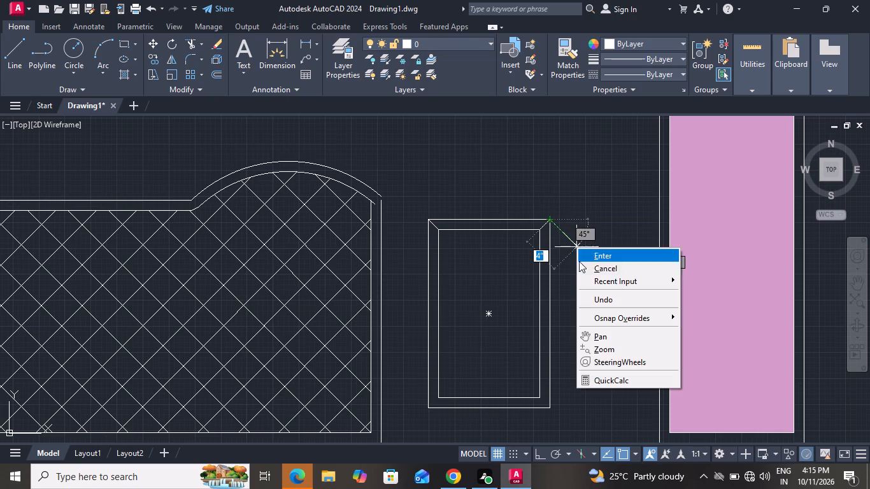
{"action": "left_click", "coordinate": [581, 284]}
{"action": "left_click", "coordinate": [588, 264]}
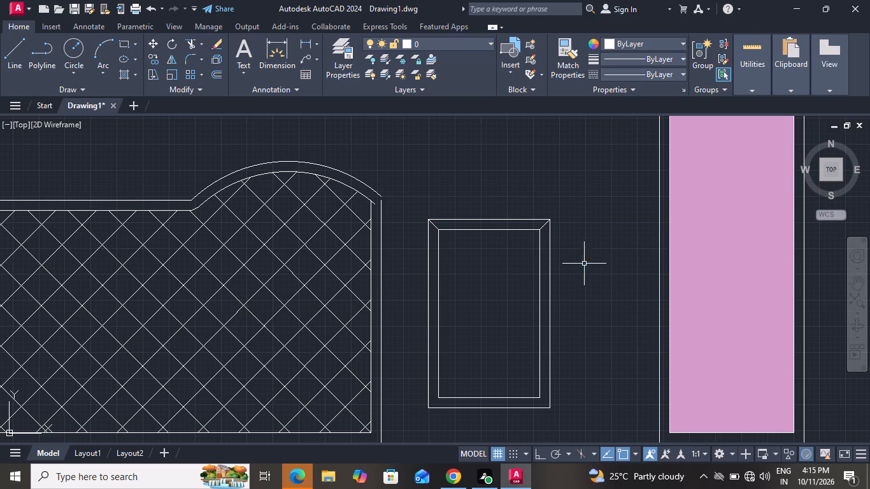
Draw a horizontal line about 10" long across the inner rectangle between the midpoints of its vertical sides.
{"action": "left_click", "coordinate": [25, 60]}
{"action": "left_click", "coordinate": [439, 317]}
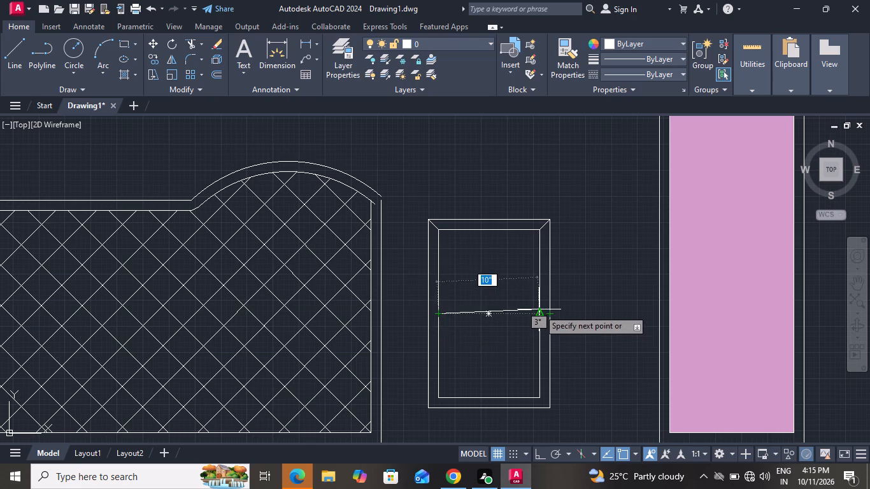
{"action": "left_click", "coordinate": [539, 309]}
{"action": "right_click", "coordinate": [539, 309]}
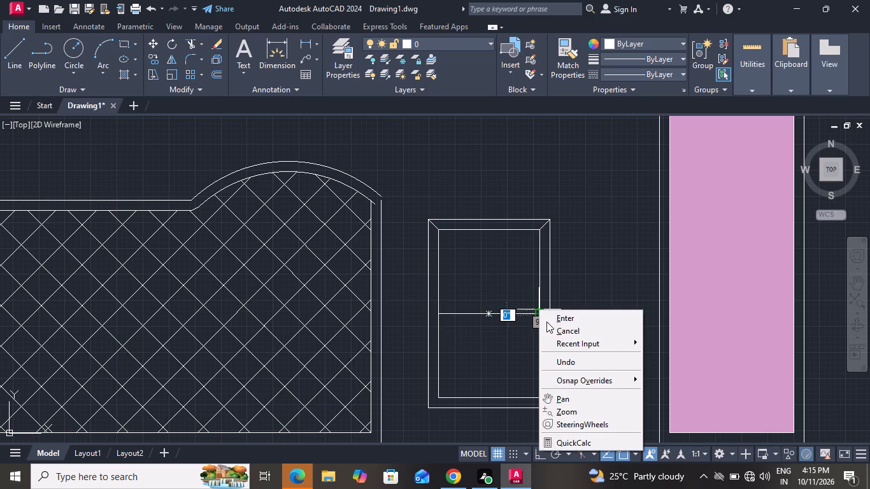
{"action": "left_click", "coordinate": [549, 330]}
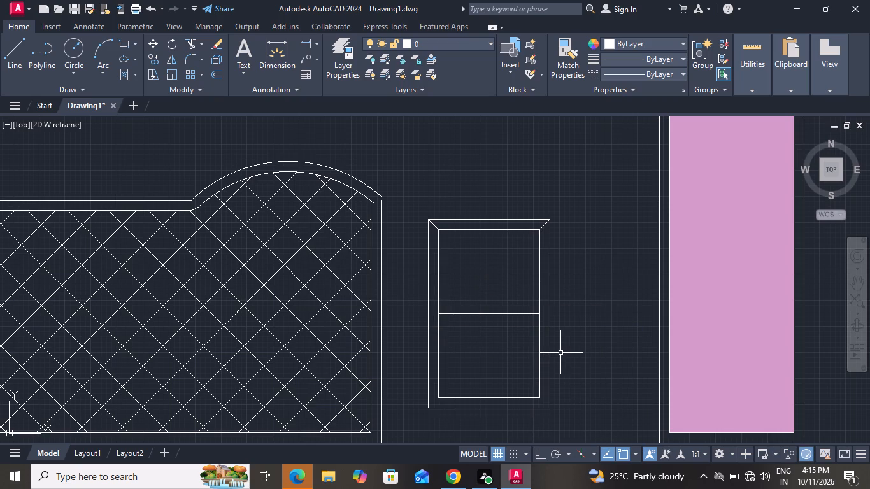
Offset the horizontal middle line 1" upward inside the inner rectangle.
{"action": "key", "text": "o"}
{"action": "key", "text": "space"}
{"action": "type", "text": "1"}
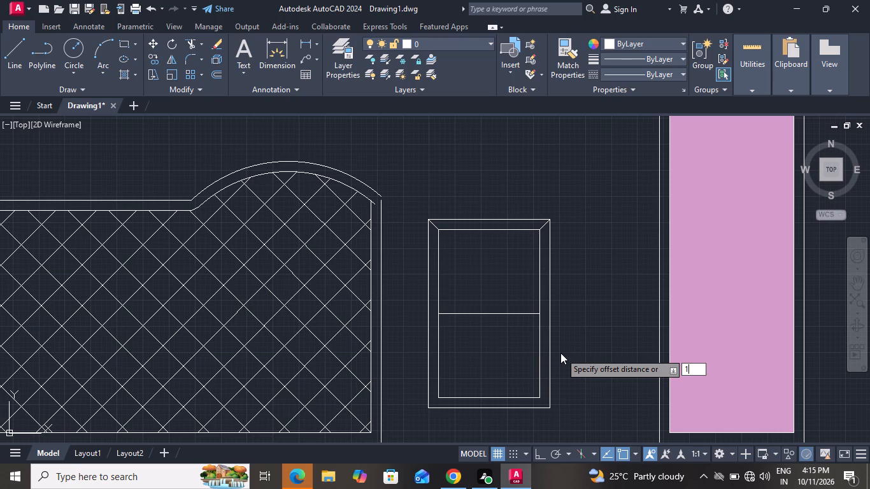
{"action": "key", "text": "shift+quotedbl"}
{"action": "key", "text": "Return"}
{"action": "key", "text": "apostrophe"}
{"action": "key", "text": "BackSpace"}
{"action": "key", "text": "1"}
{"action": "key", "text": "shift+quotedbl"}
{"action": "key", "text": "Return"}
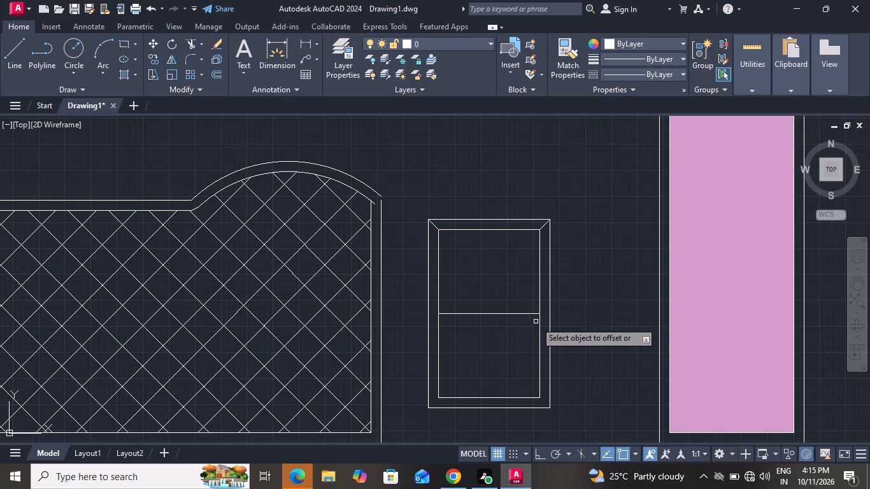
{"action": "left_click", "coordinate": [490, 314]}
{"action": "left_click", "coordinate": [490, 302]}
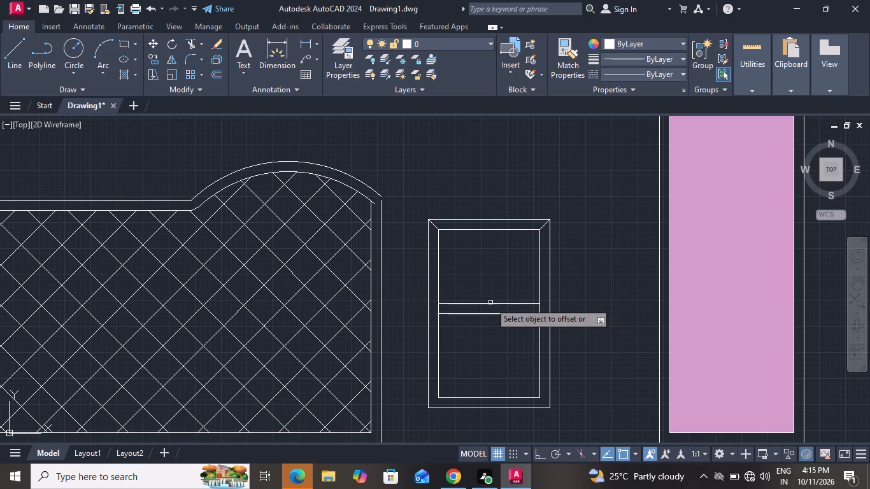
{"action": "scroll", "coordinate": [559, 337], "scroll_direction": "up", "scroll_amount": 1}
{"action": "right_click", "coordinate": [576, 292]}
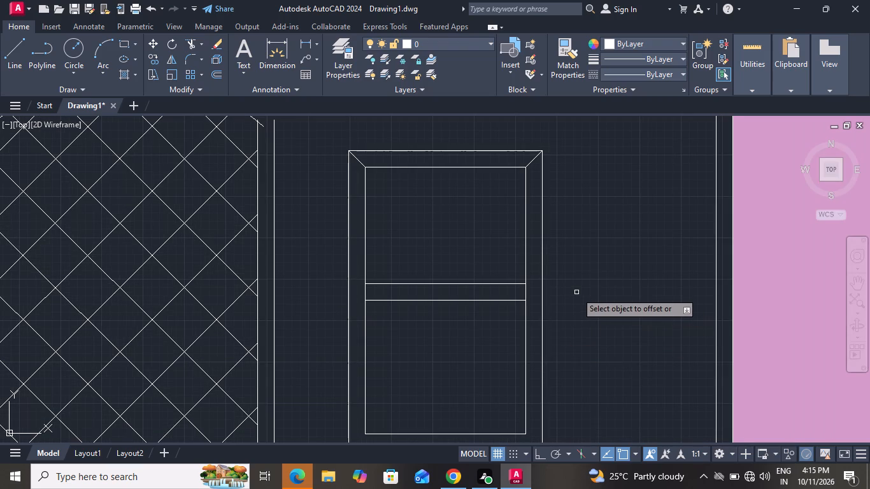
{"action": "left_click", "coordinate": [603, 313]}
Draw a small handle rectangle about 2" wide by 1" high in the compartment above the double middle line.
{"action": "scroll", "coordinate": [511, 290], "scroll_direction": "down", "scroll_amount": 1}
{"action": "scroll", "coordinate": [511, 290], "scroll_direction": "up", "scroll_amount": 1}
{"action": "scroll", "coordinate": [455, 262], "scroll_direction": "down", "scroll_amount": 1}
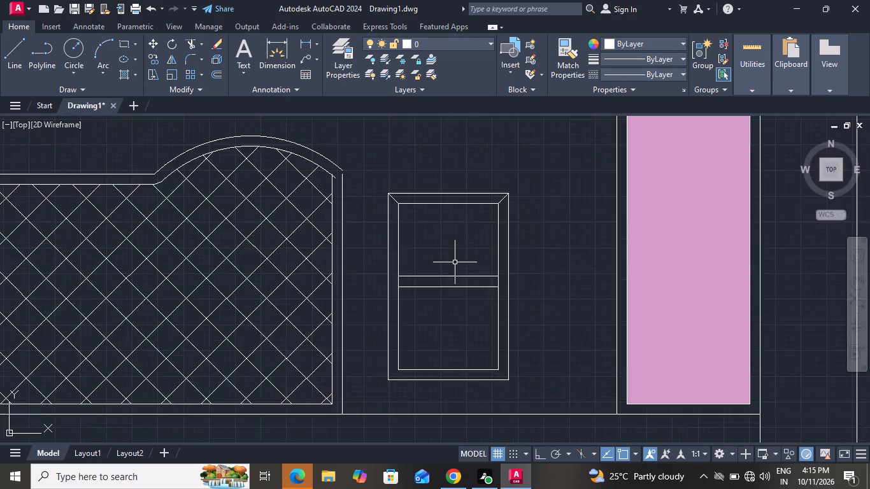
{"action": "scroll", "coordinate": [455, 262], "scroll_direction": "down", "scroll_amount": 1}
{"action": "scroll", "coordinate": [455, 265], "scroll_direction": "up", "scroll_amount": 2}
{"action": "scroll", "coordinate": [452, 263], "scroll_direction": "down", "scroll_amount": 1}
{"action": "scroll", "coordinate": [452, 263], "scroll_direction": "up", "scroll_amount": 1}
{"action": "scroll", "coordinate": [452, 263], "scroll_direction": "down", "scroll_amount": 1}
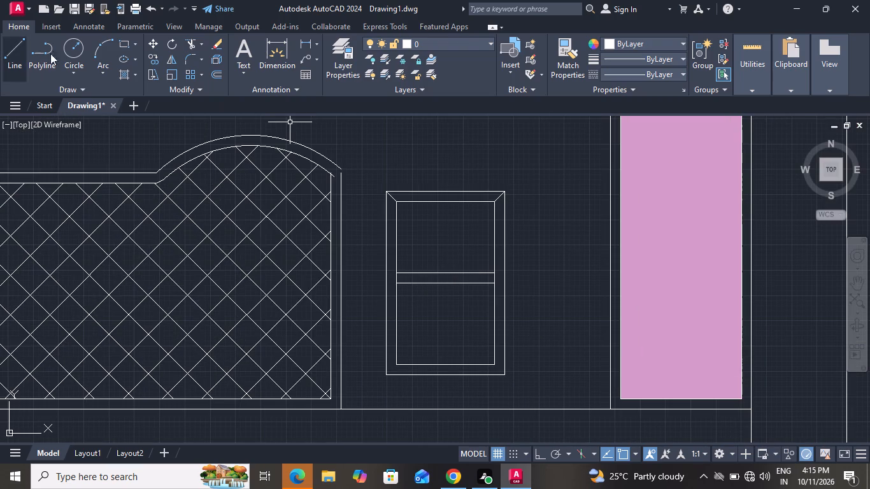
{"action": "left_click", "coordinate": [120, 43]}
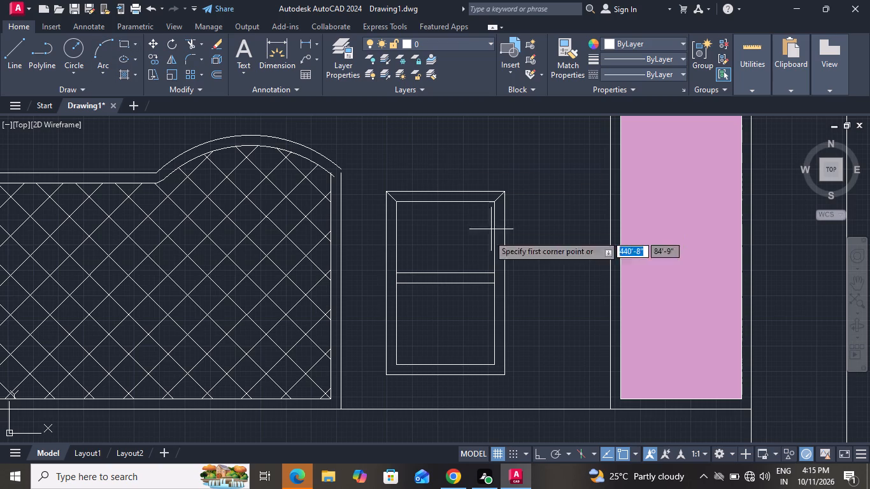
{"action": "scroll", "coordinate": [427, 255], "scroll_direction": "up", "scroll_amount": 1}
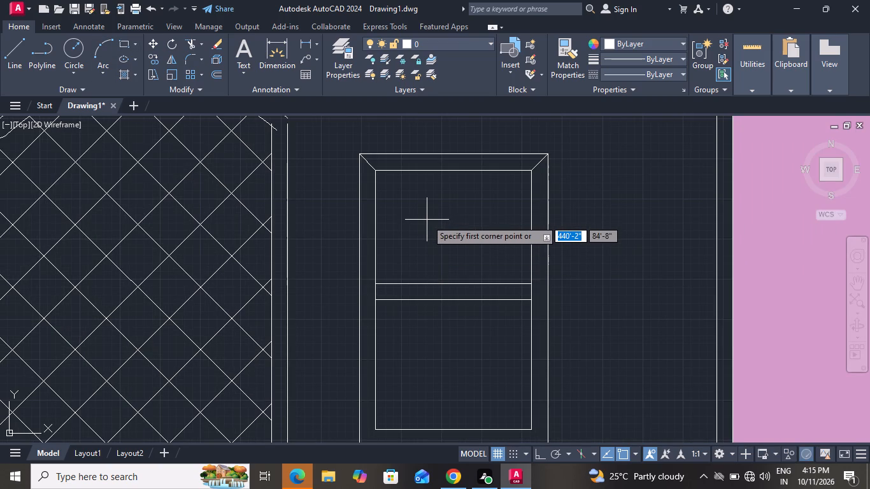
{"action": "left_click", "coordinate": [425, 226]}
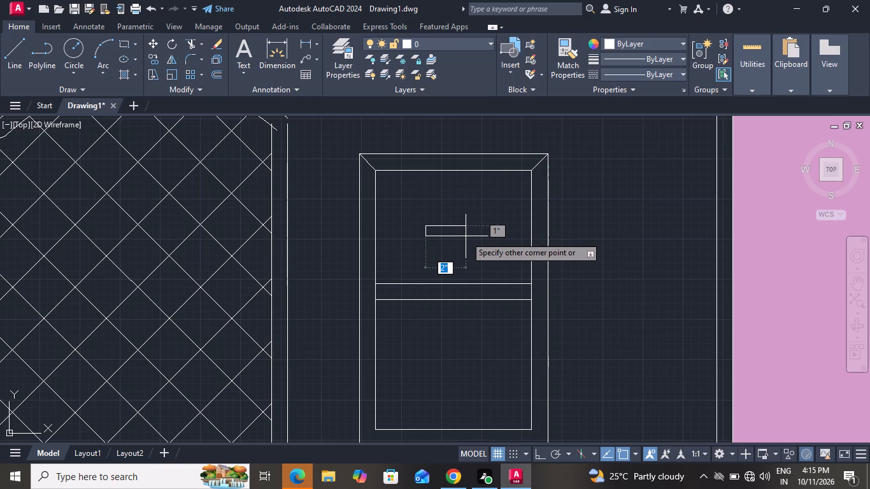
{"action": "left_click", "coordinate": [466, 236]}
Copy the small handle rectangle about 9" down into the lower compartment.
{"action": "scroll", "coordinate": [429, 246], "scroll_direction": "down", "scroll_amount": 1}
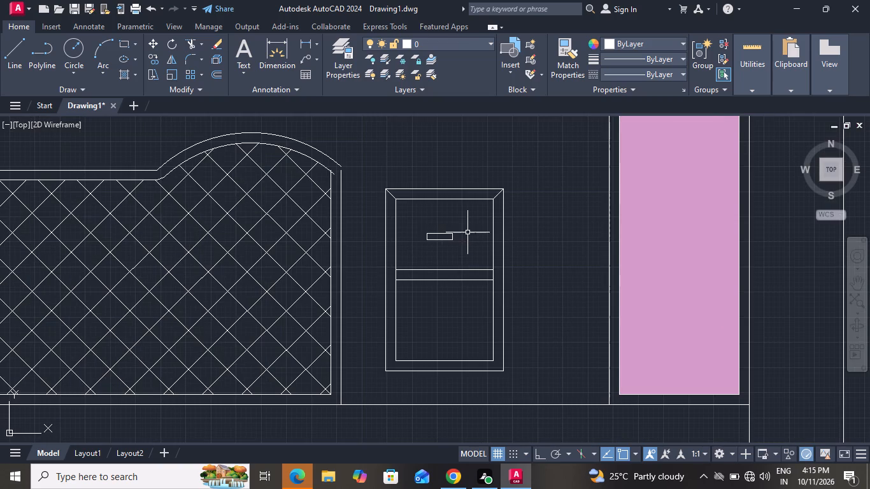
{"action": "left_click", "coordinate": [467, 230]}
{"action": "left_click", "coordinate": [411, 249]}
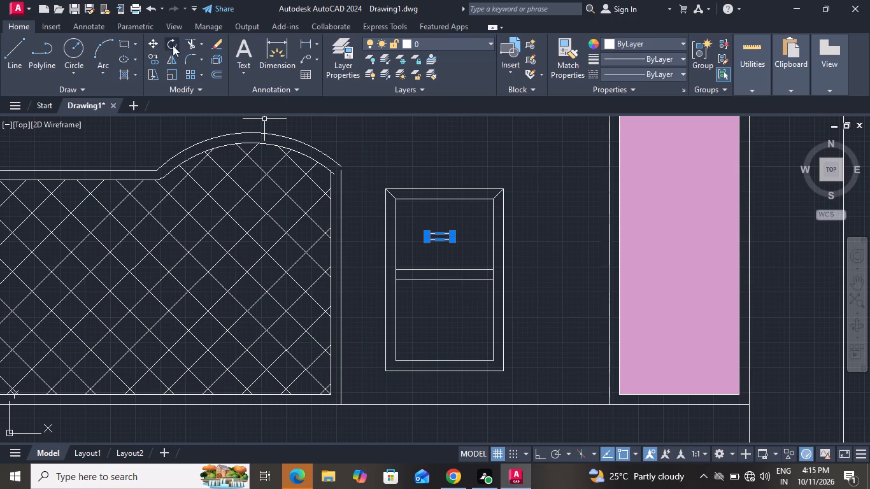
{"action": "left_click", "coordinate": [155, 55]}
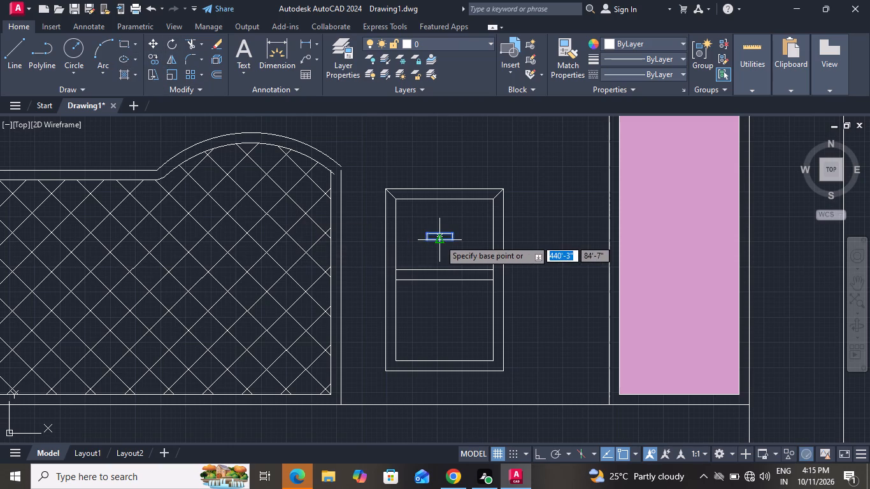
{"action": "left_click", "coordinate": [440, 239]}
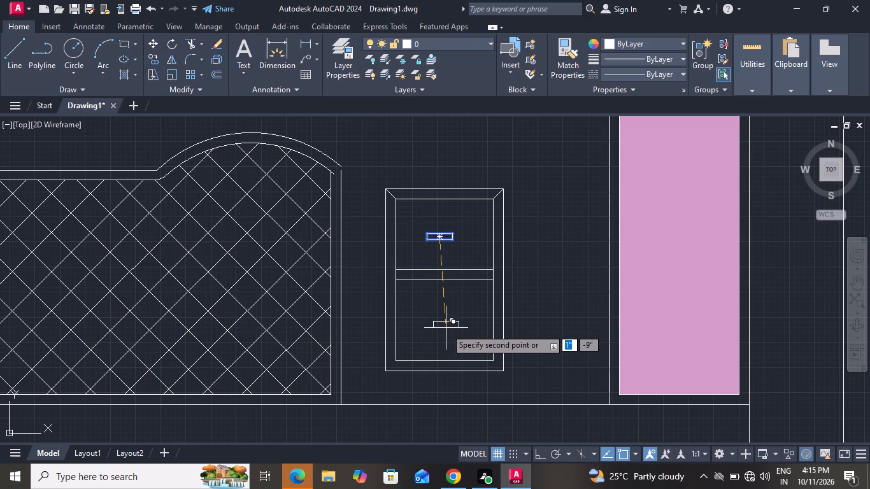
{"action": "left_click", "coordinate": [445, 332]}
{"action": "right_click", "coordinate": [445, 332]}
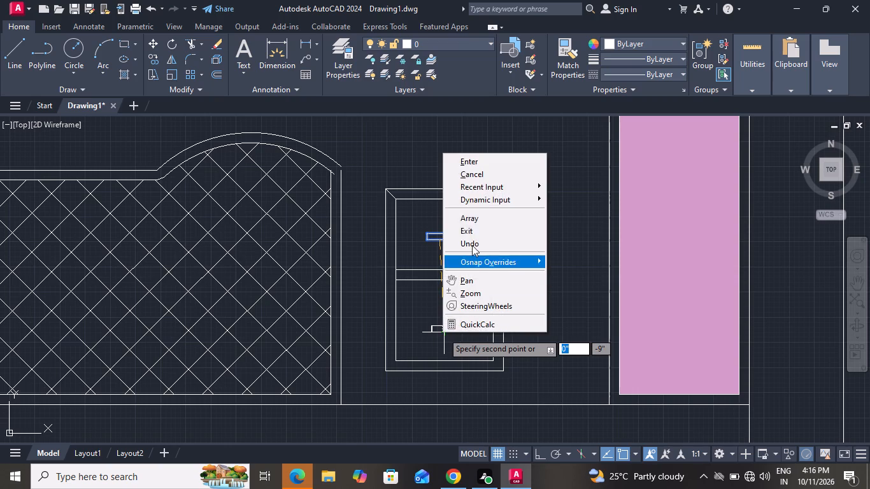
{"action": "left_click", "coordinate": [473, 184]}
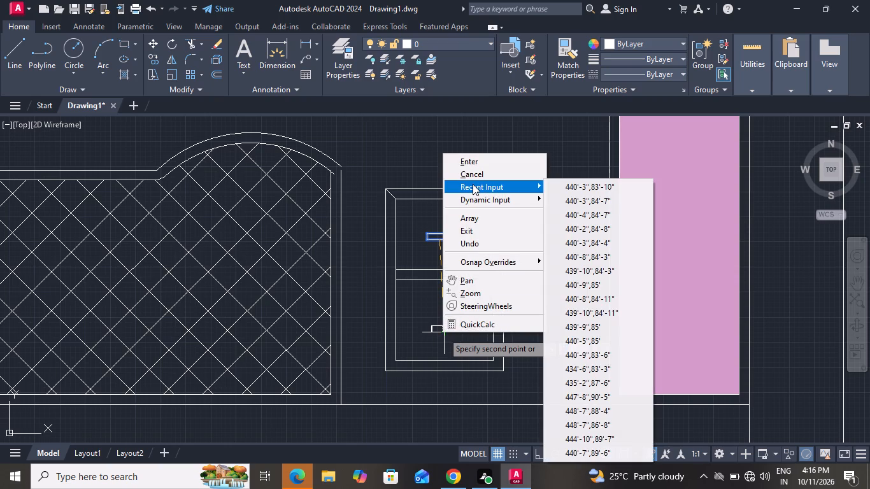
{"action": "left_click", "coordinate": [471, 171]}
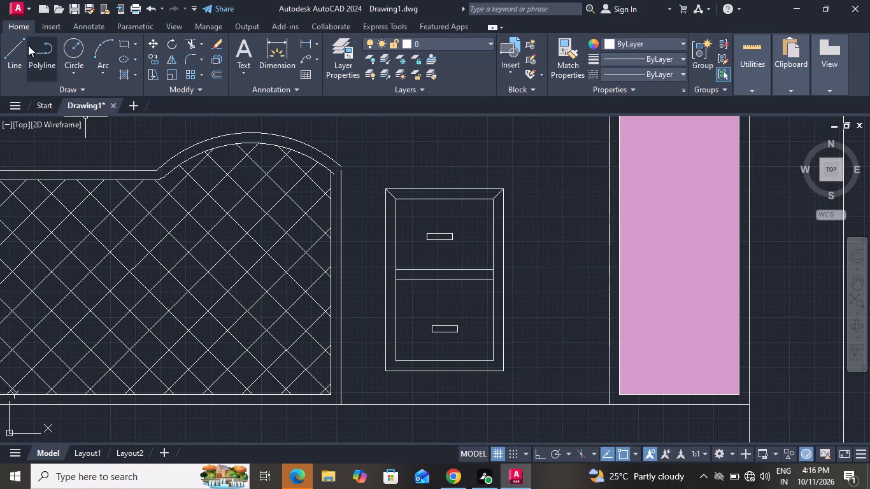
Draw a 1" horizontal line from the left end of the upper divider line to the outer rectangle's left side.
{"action": "left_click", "coordinate": [8, 43]}
{"action": "scroll", "coordinate": [398, 285], "scroll_direction": "up", "scroll_amount": 2}
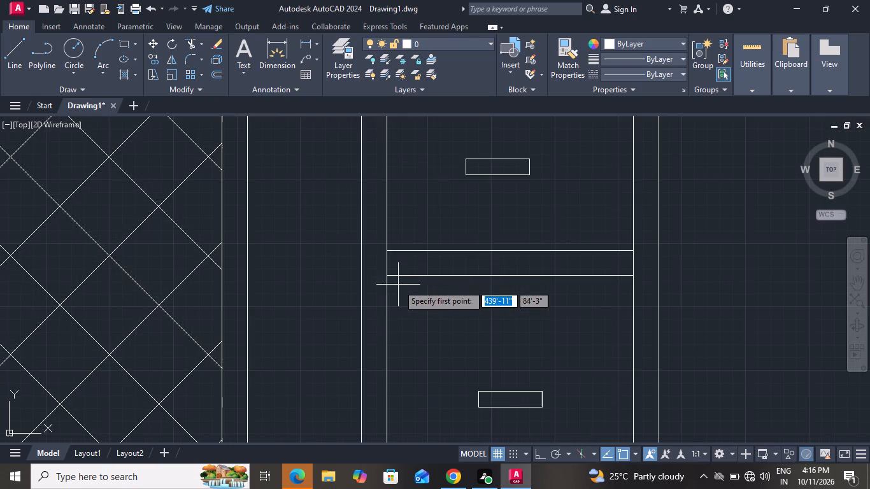
{"action": "left_click", "coordinate": [388, 250]}
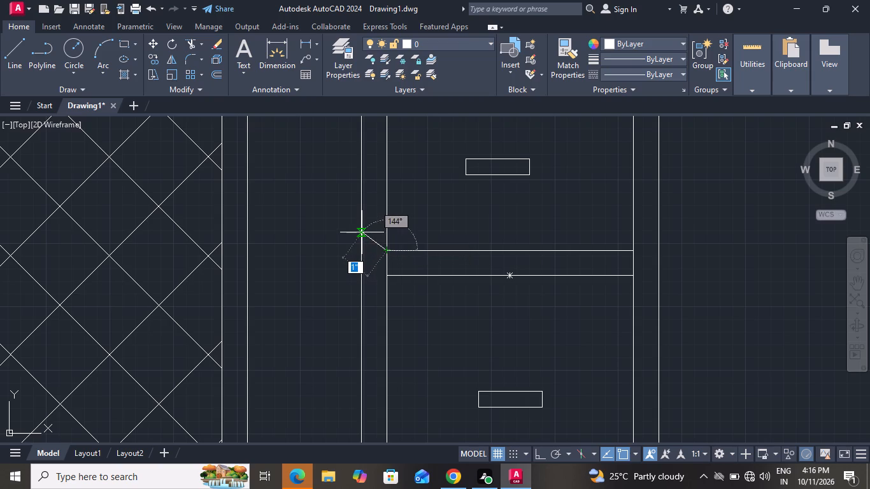
{"action": "left_click", "coordinate": [358, 247]}
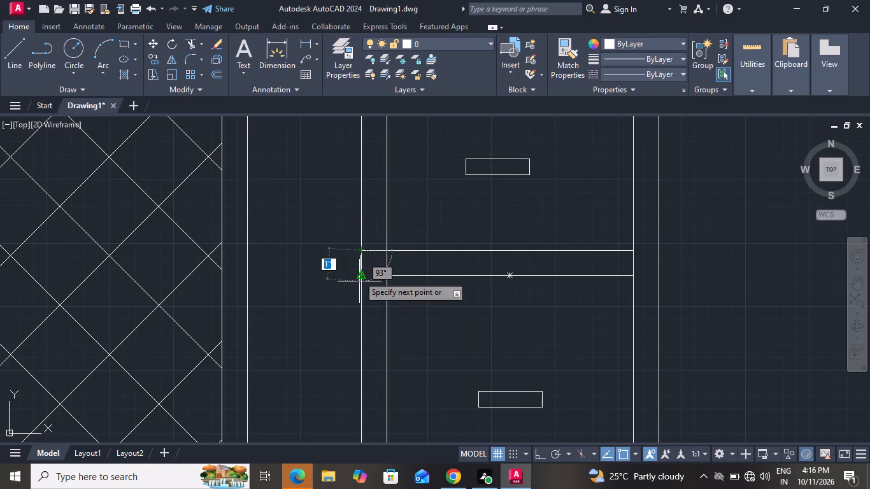
{"action": "key", "text": "Escape"}
{"action": "scroll", "coordinate": [389, 313], "scroll_direction": "up", "scroll_amount": 1}
{"action": "scroll", "coordinate": [389, 313], "scroll_direction": "down", "scroll_amount": 3}
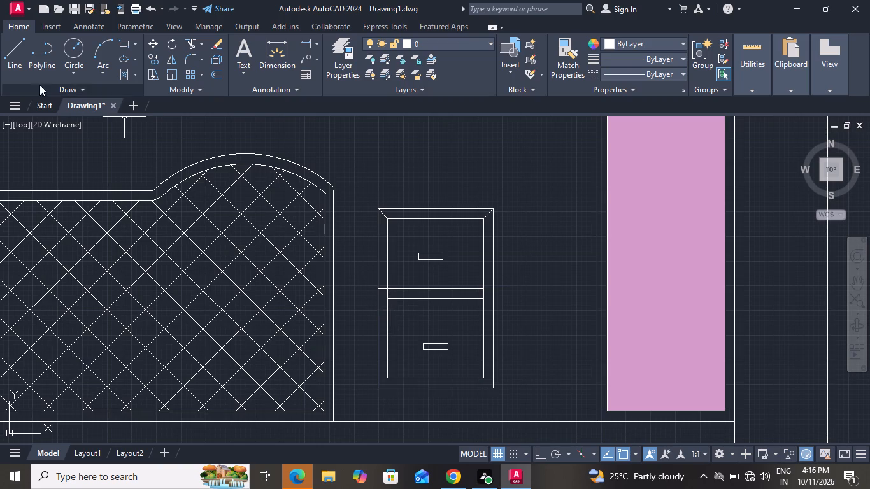
Draw a short diagonal line from the lower divider line's left end up to the outer end of the 1" horizontal line.
{"action": "left_click", "coordinate": [14, 66]}
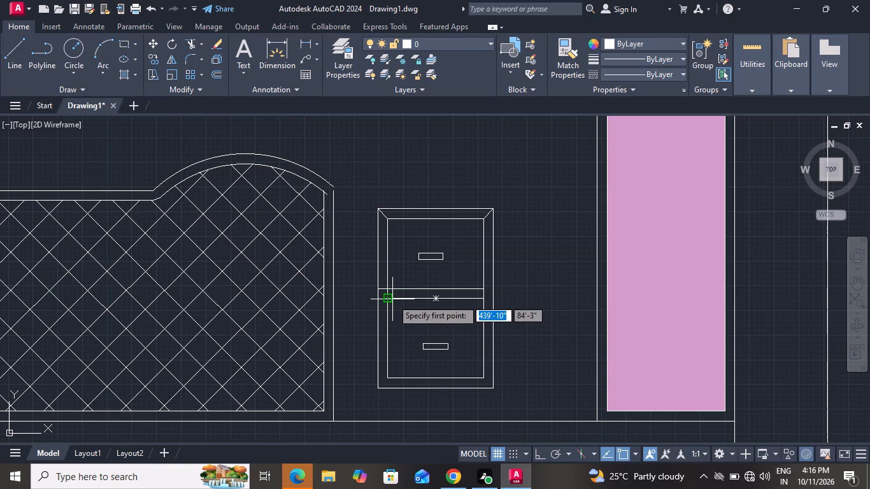
{"action": "left_click", "coordinate": [388, 297]}
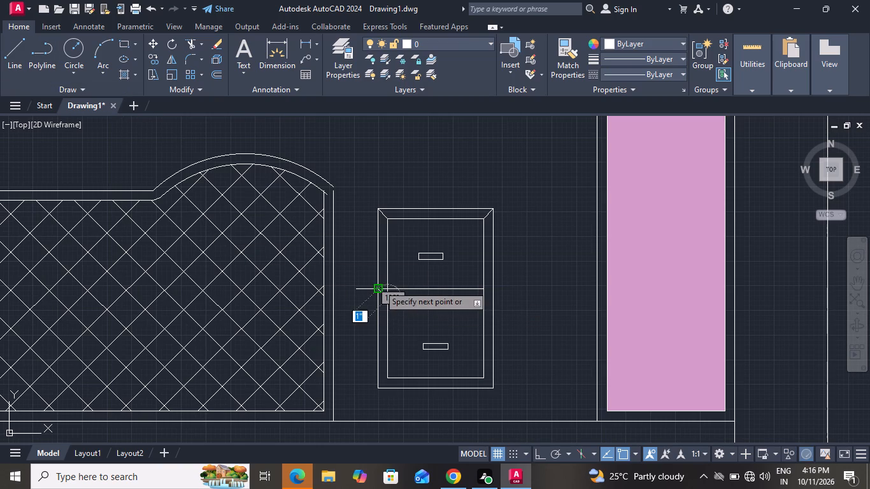
{"action": "left_click", "coordinate": [379, 285]}
{"action": "right_click", "coordinate": [379, 285]}
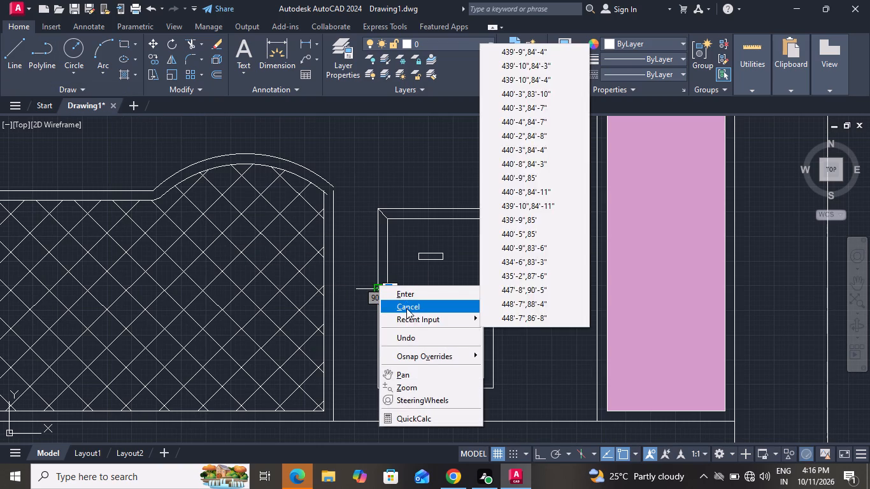
{"action": "left_click", "coordinate": [406, 308]}
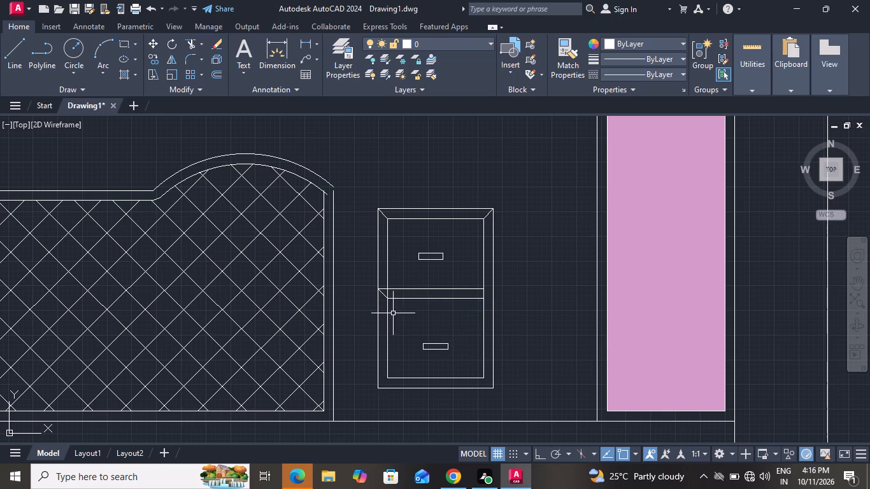
Trim the inner rectangle's left side between the two divider lines of the bedside cabinet.
{"action": "scroll", "coordinate": [393, 313], "scroll_direction": "up", "scroll_amount": 2}
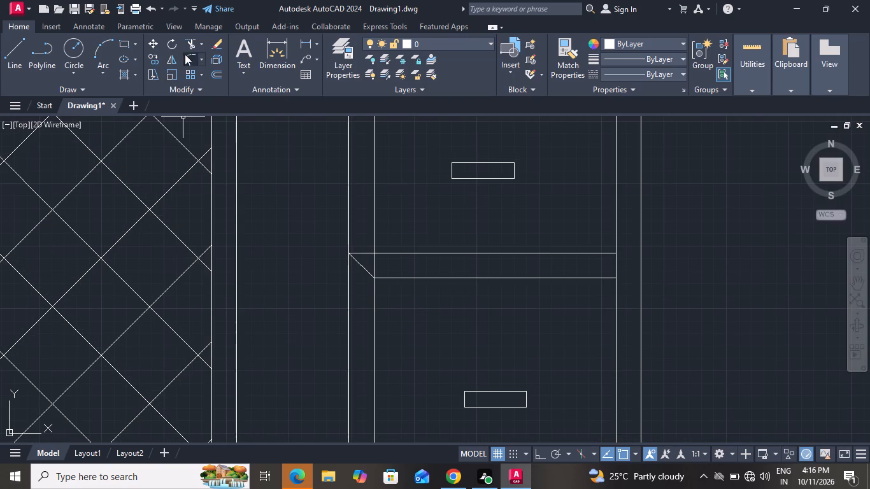
{"action": "left_click", "coordinate": [191, 48]}
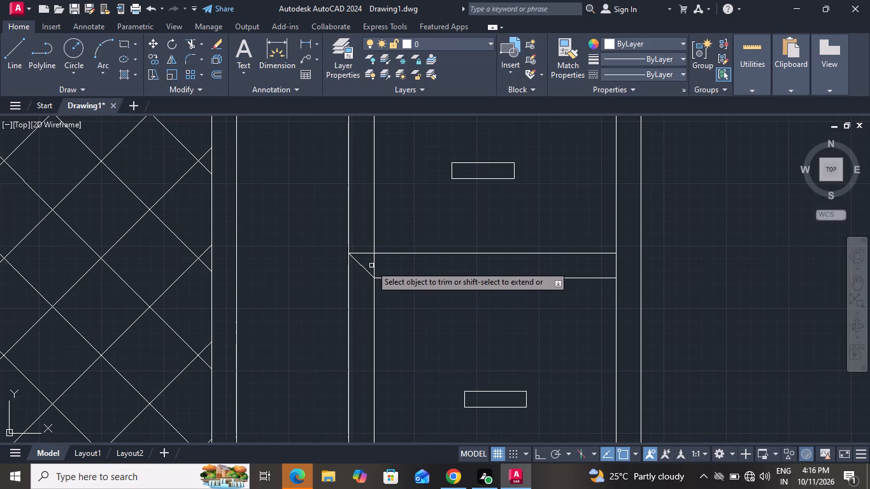
{"action": "left_click", "coordinate": [373, 261]}
{"action": "scroll", "coordinate": [380, 339], "scroll_direction": "down", "scroll_amount": 3}
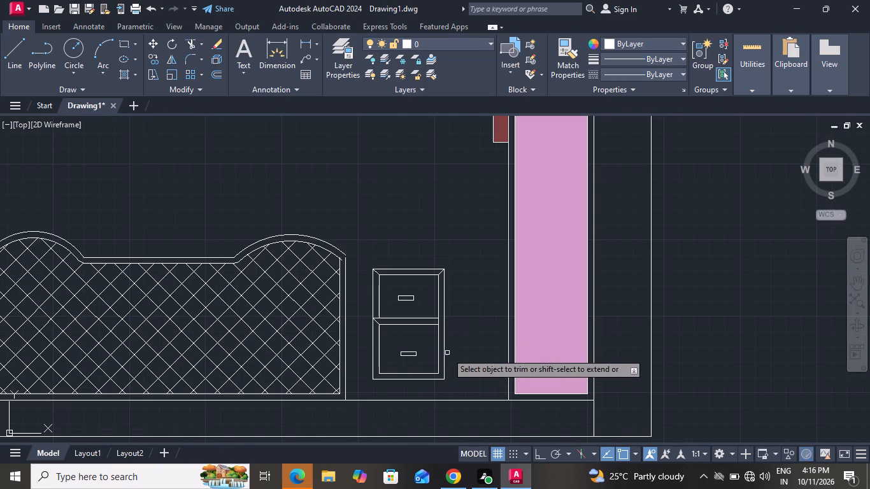
{"action": "right_click", "coordinate": [480, 327]}
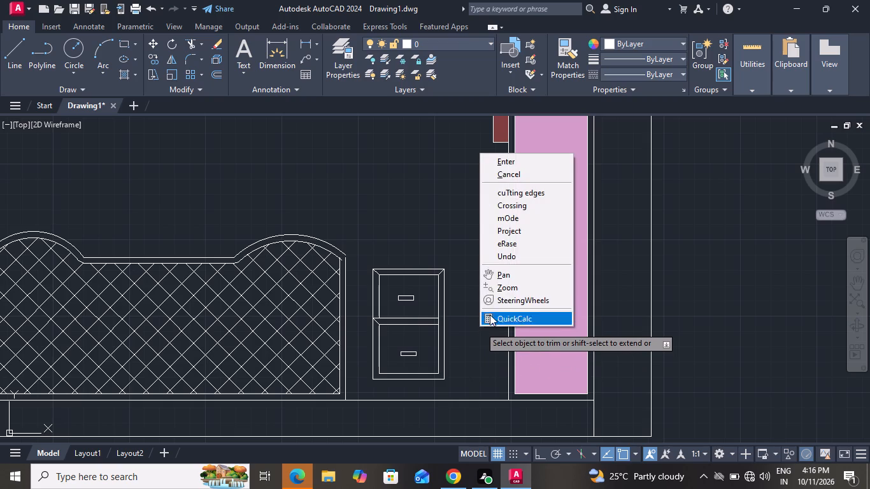
{"action": "left_click", "coordinate": [524, 177]}
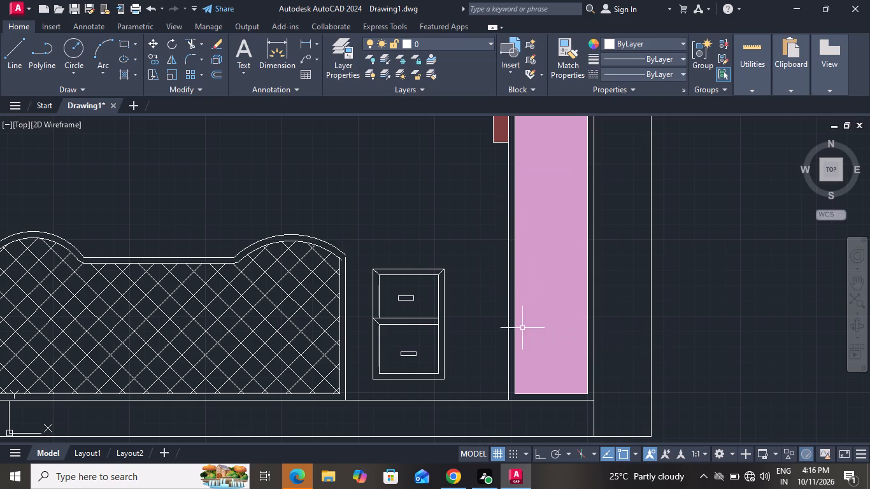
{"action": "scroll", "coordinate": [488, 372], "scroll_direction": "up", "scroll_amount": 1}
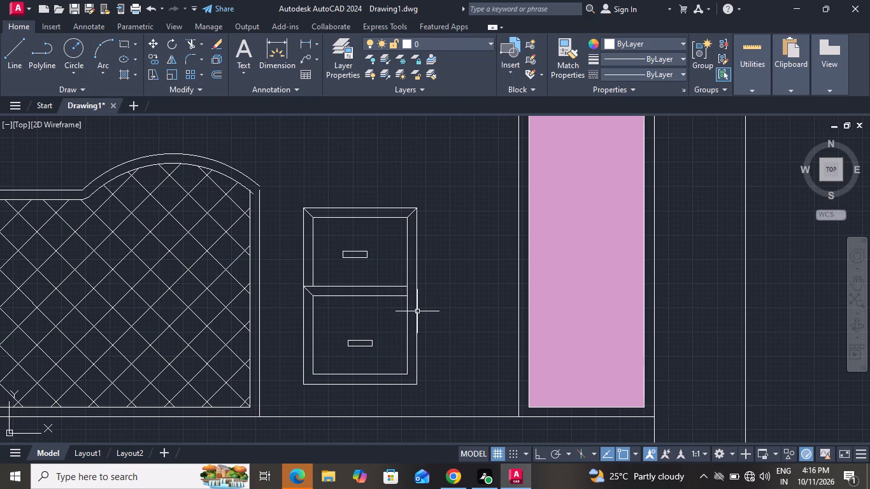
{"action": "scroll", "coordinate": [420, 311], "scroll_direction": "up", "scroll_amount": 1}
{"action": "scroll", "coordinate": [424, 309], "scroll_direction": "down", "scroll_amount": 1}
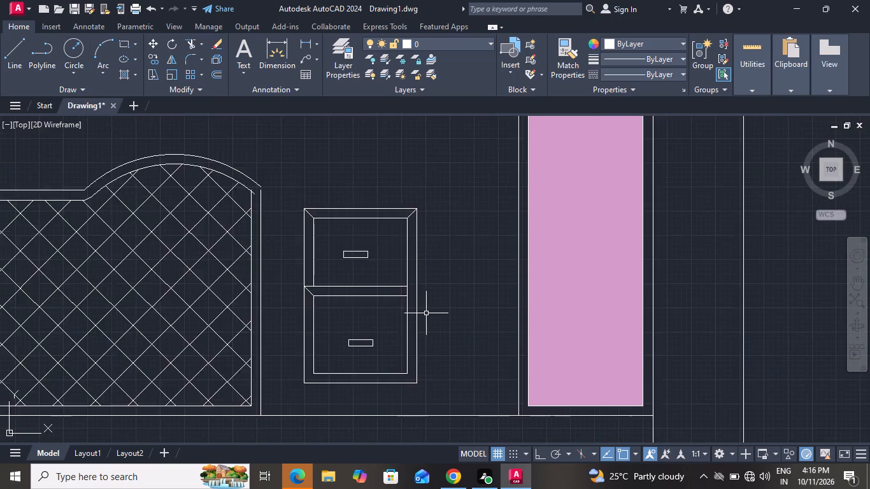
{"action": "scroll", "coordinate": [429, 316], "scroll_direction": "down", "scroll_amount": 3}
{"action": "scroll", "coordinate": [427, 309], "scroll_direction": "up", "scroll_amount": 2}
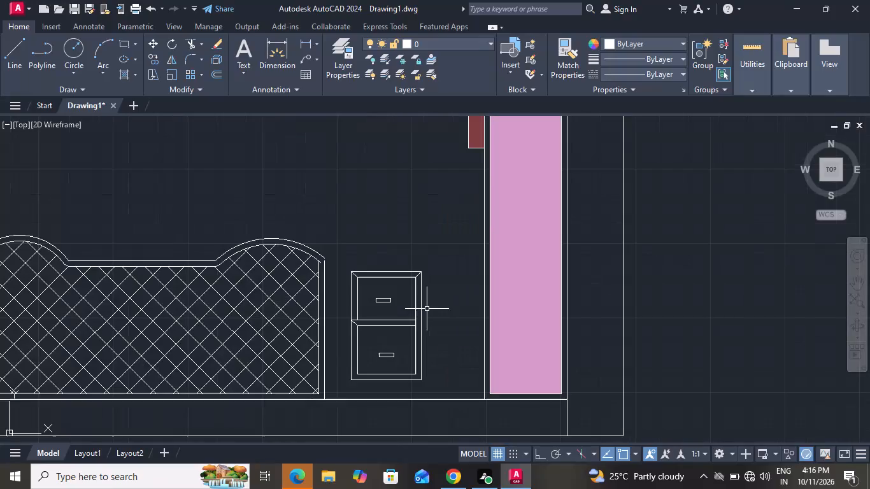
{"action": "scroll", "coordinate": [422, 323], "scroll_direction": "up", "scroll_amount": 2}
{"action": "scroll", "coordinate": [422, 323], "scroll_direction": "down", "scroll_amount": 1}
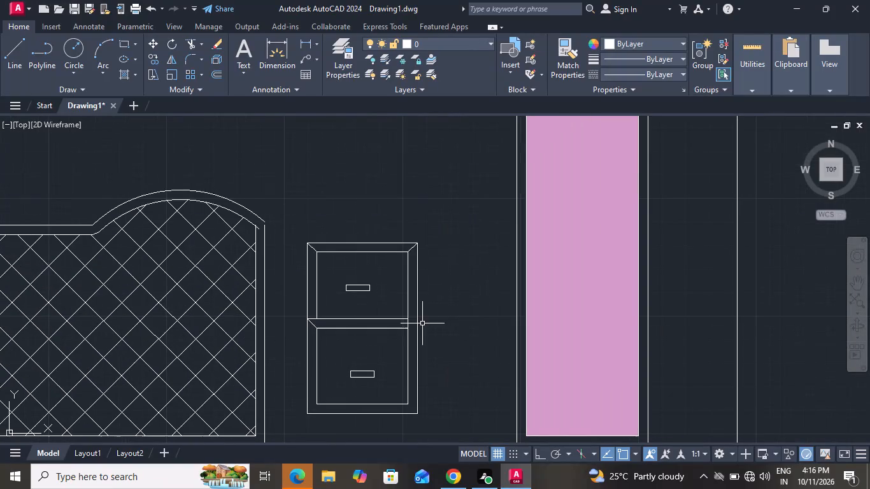
Draw a diagonal line about 1" long from the upper divider line's right end up to the outer rectangle's right side.
{"action": "scroll", "coordinate": [429, 440], "scroll_direction": "up", "scroll_amount": 1}
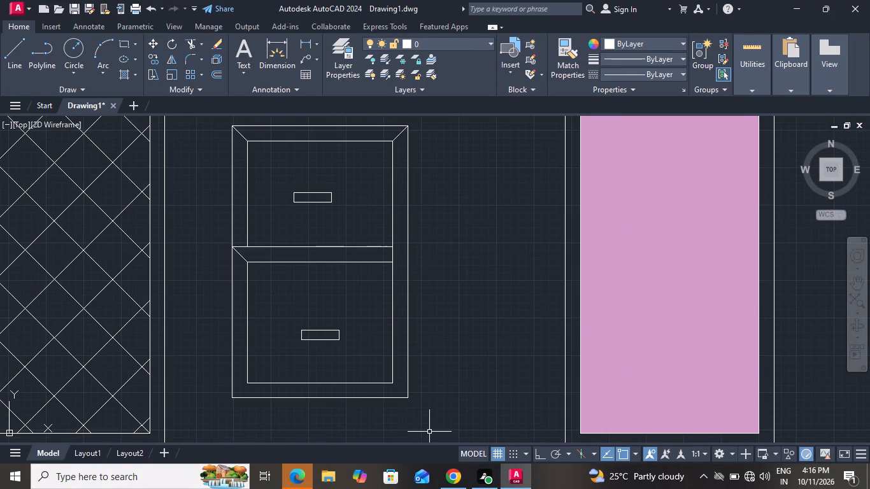
{"action": "left_click", "coordinate": [4, 49]}
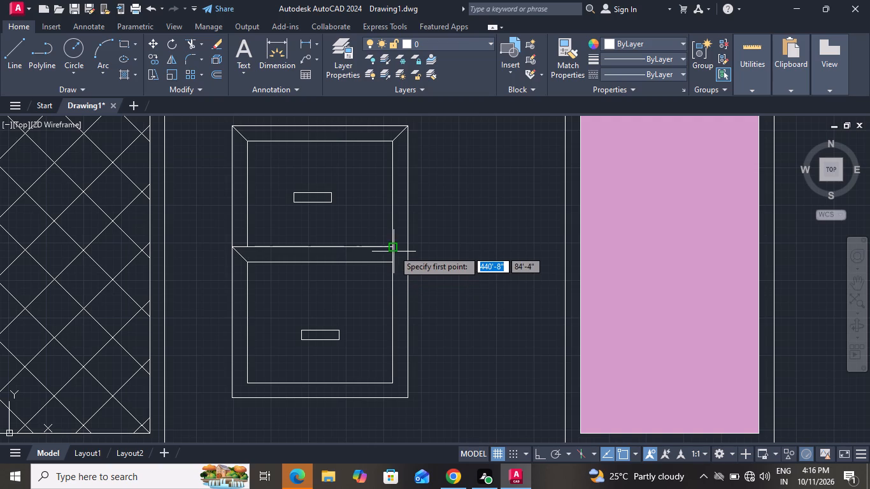
{"action": "left_click", "coordinate": [396, 244]}
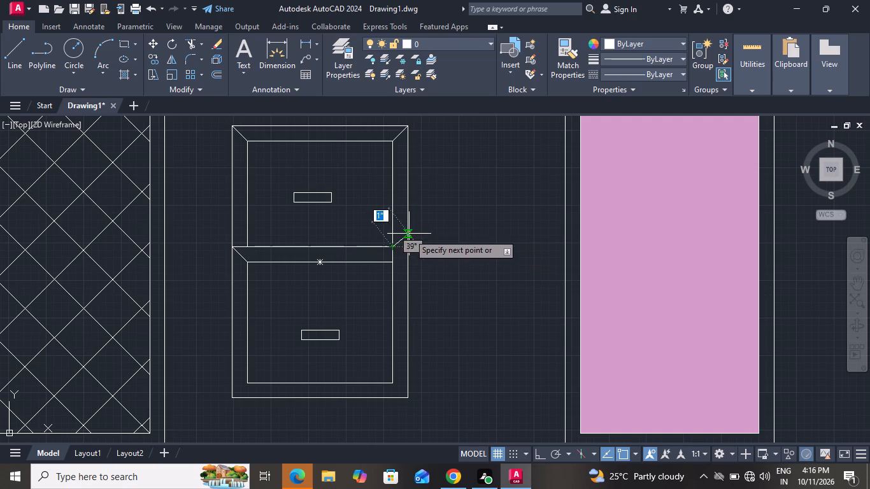
{"action": "left_click", "coordinate": [410, 237]}
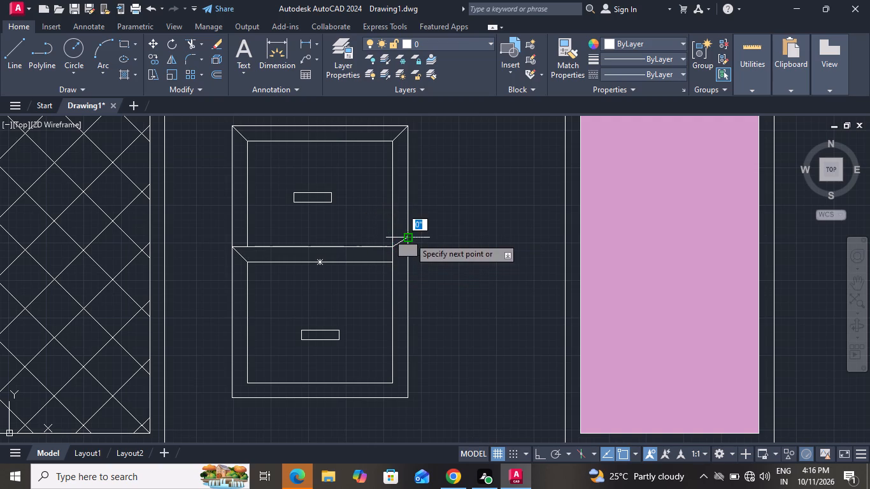
{"action": "right_click", "coordinate": [420, 291]}
{"action": "left_click", "coordinate": [439, 308]}
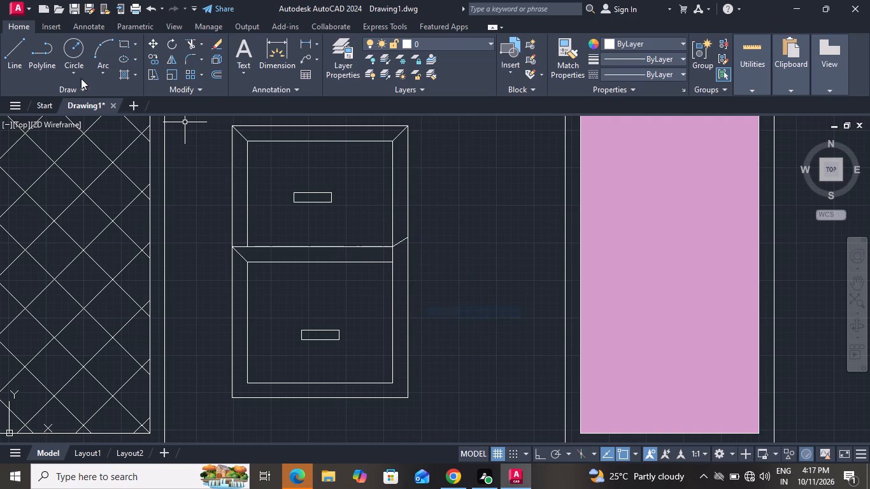
Draw a diagonal line about 1" long from the lower divider line's right end up to the outer rectangle's right side.
{"action": "left_click", "coordinate": [1, 46]}
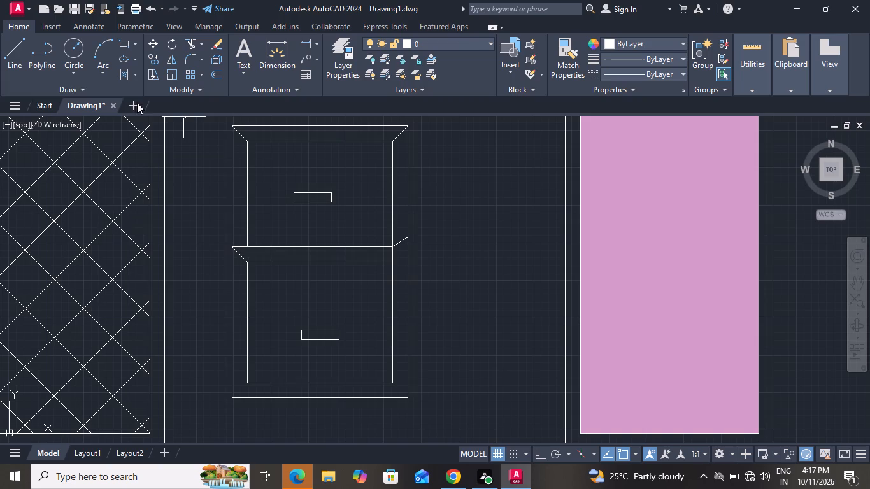
{"action": "left_click", "coordinate": [10, 64]}
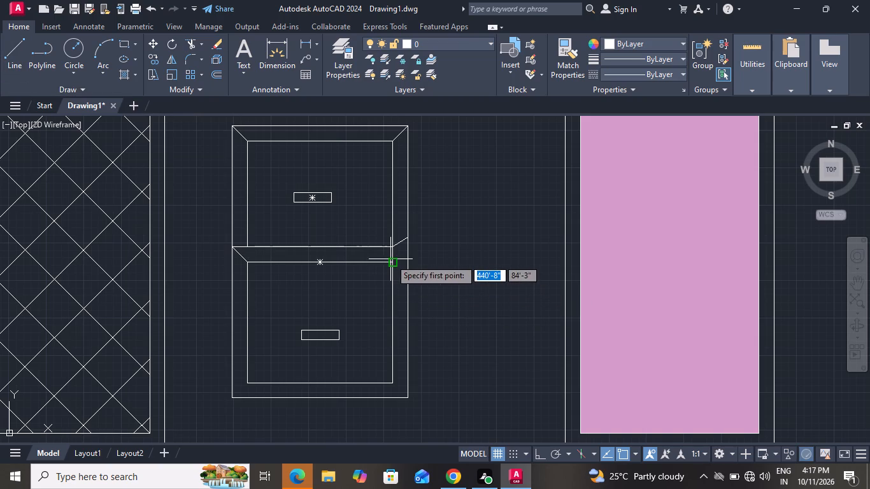
{"action": "left_click", "coordinate": [392, 261]}
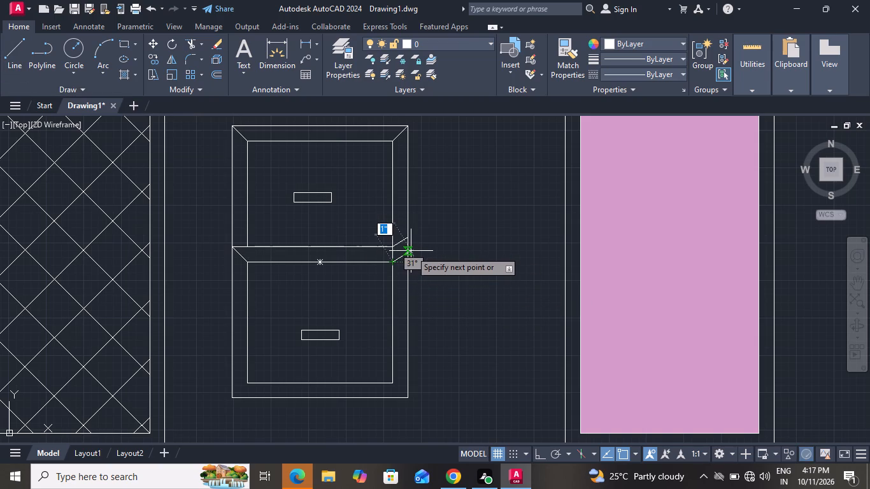
{"action": "left_click", "coordinate": [411, 251]}
{"action": "right_click", "coordinate": [411, 251]}
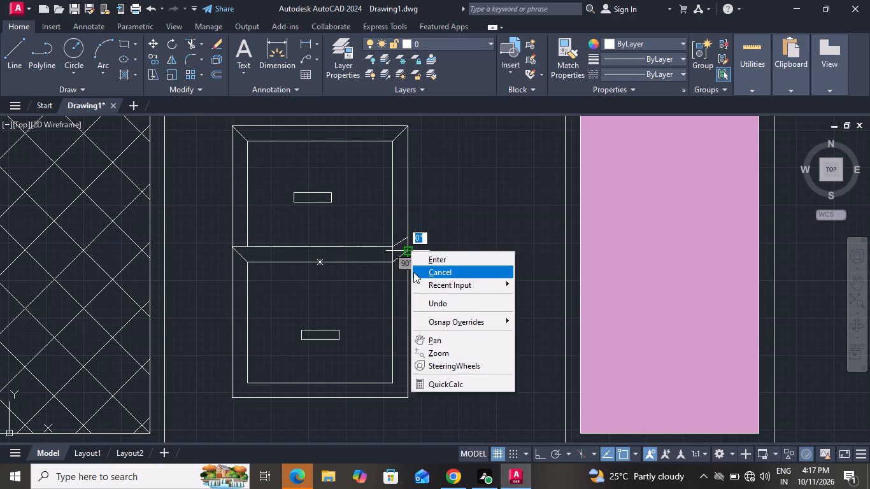
{"action": "left_click", "coordinate": [413, 272]}
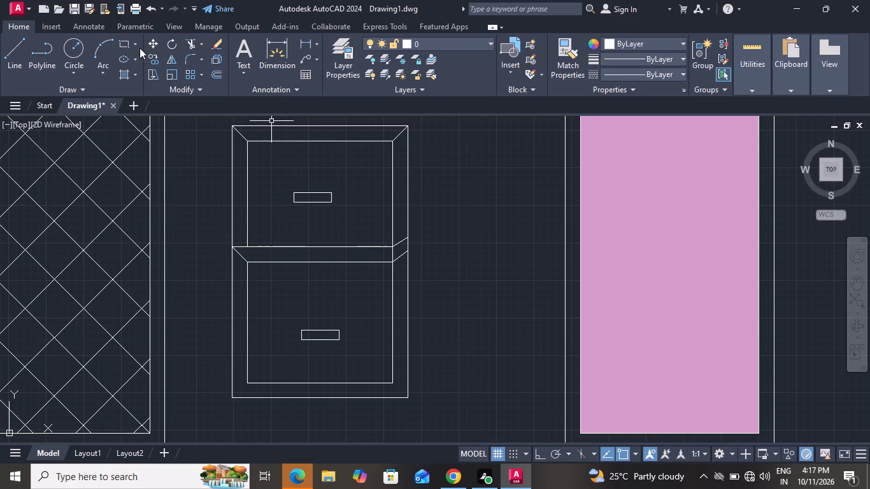
Trim the inner rectangle's right side between the two divider lines.
{"action": "left_click", "coordinate": [185, 44]}
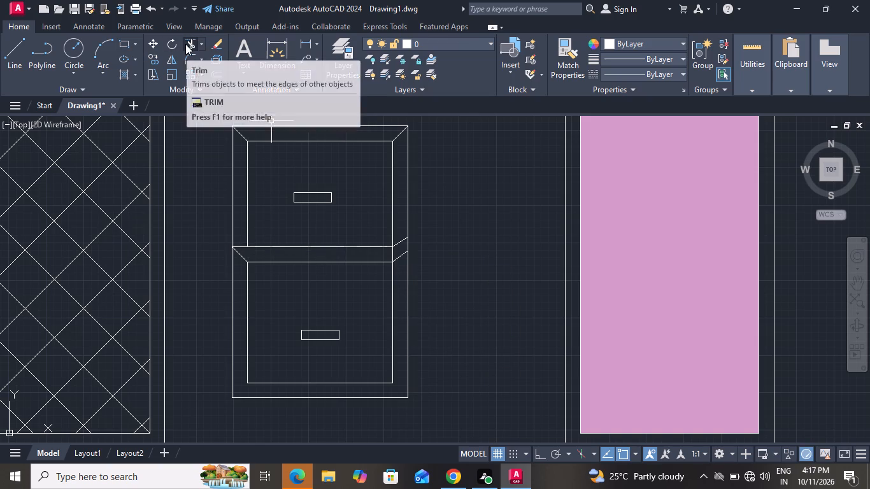
{"action": "left_click", "coordinate": [394, 252]}
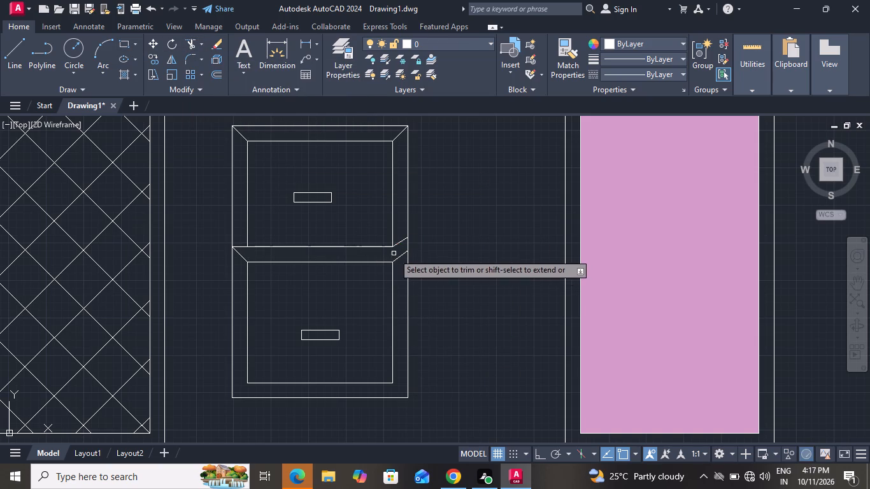
{"action": "scroll", "coordinate": [415, 423], "scroll_direction": "down", "scroll_amount": 3}
{"action": "right_click", "coordinate": [434, 383]}
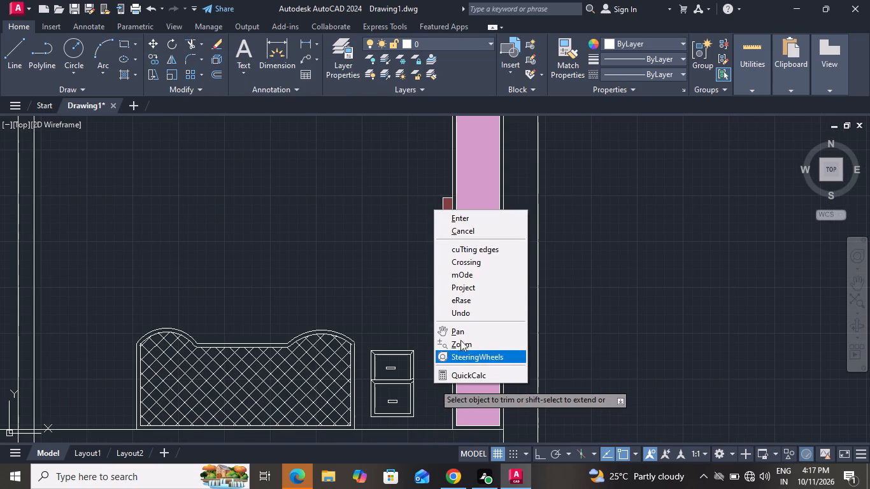
{"action": "left_click", "coordinate": [476, 227]}
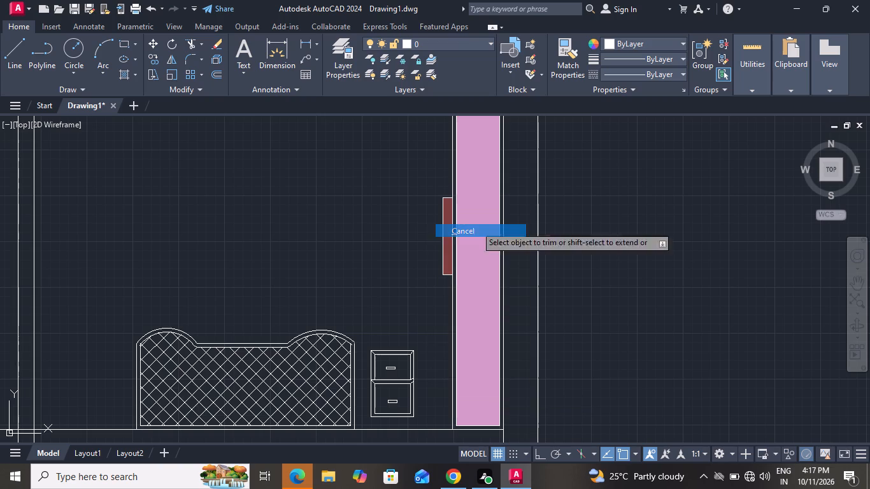
Delete the short horizontal line joining the upper divider line's left end to the outer rectangle.
{"action": "scroll", "coordinate": [367, 390], "scroll_direction": "up", "scroll_amount": 3}
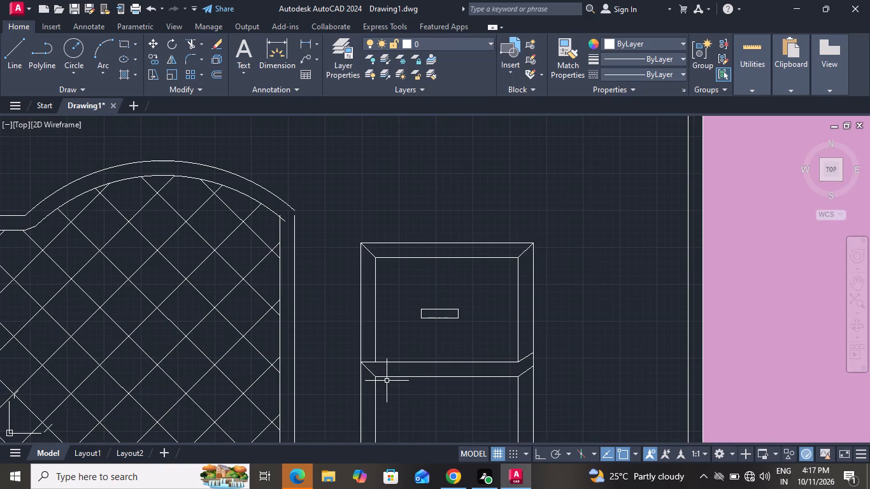
{"action": "scroll", "coordinate": [374, 369], "scroll_direction": "up", "scroll_amount": 2}
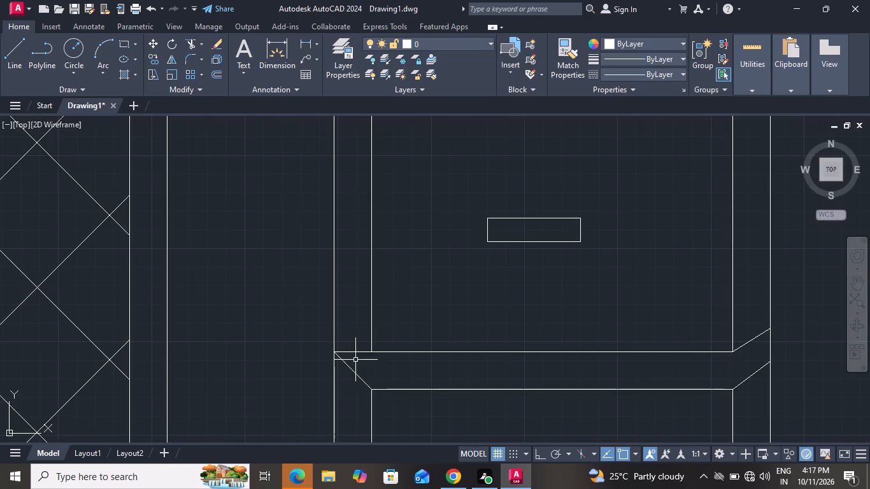
{"action": "left_click", "coordinate": [353, 352]}
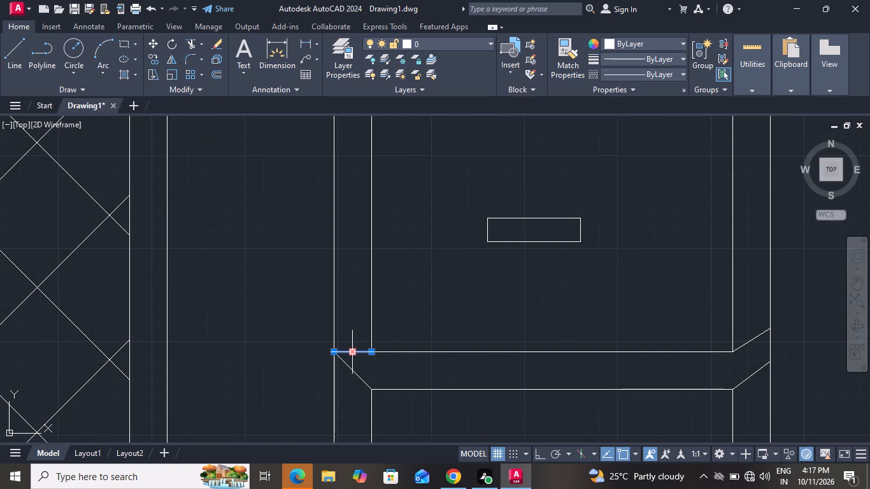
{"action": "key", "text": "Delete"}
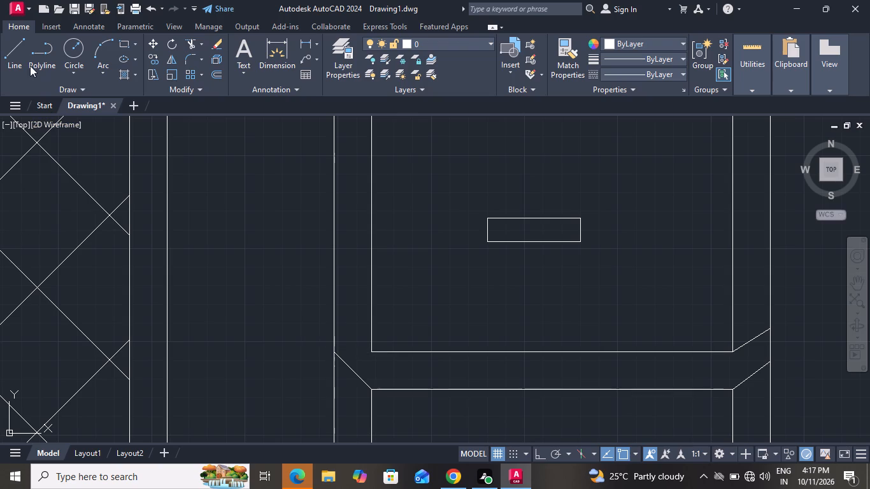
Draw a diagonal line about 1" long from the upper divider line's left end up to the outer rectangle's left side.
{"action": "left_click", "coordinate": [22, 56]}
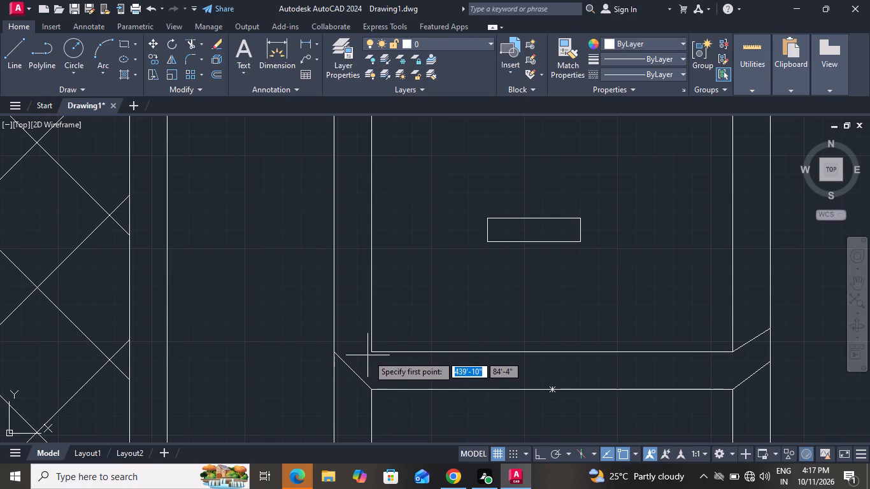
{"action": "left_click", "coordinate": [369, 352]}
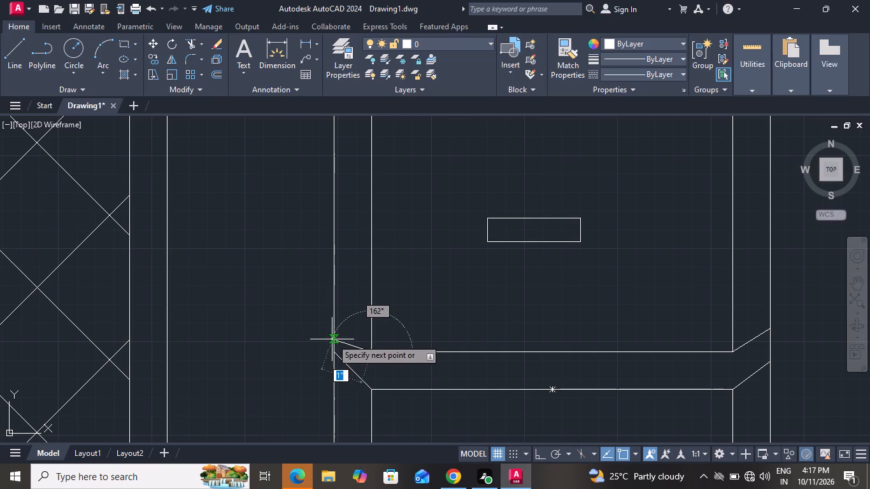
{"action": "left_click", "coordinate": [332, 330]}
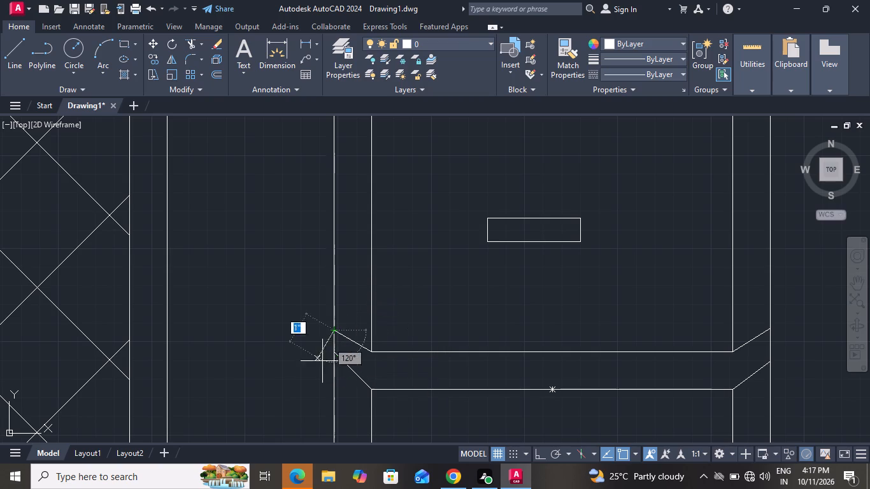
{"action": "right_click", "coordinate": [324, 389]}
{"action": "left_click", "coordinate": [347, 264]}
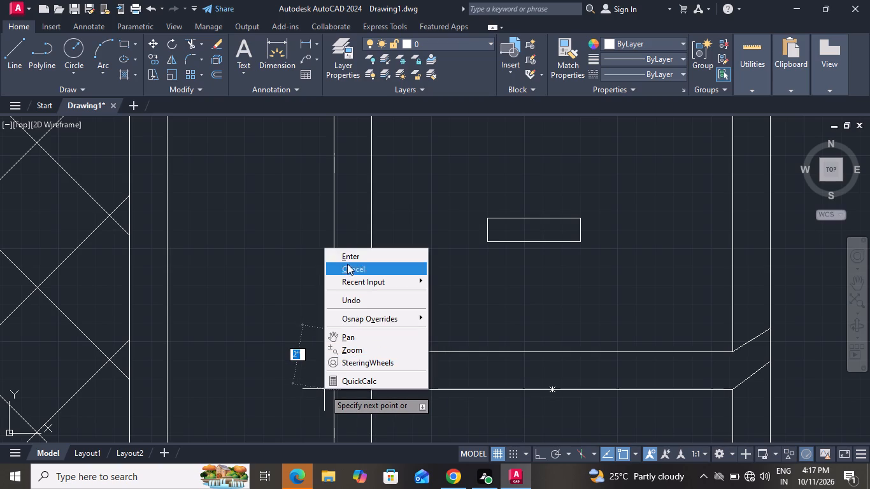
Delete the diagonal line joining the lower divider line's left end to the outer rectangle.
{"action": "left_click", "coordinate": [357, 381]}
{"action": "left_click", "coordinate": [362, 369]}
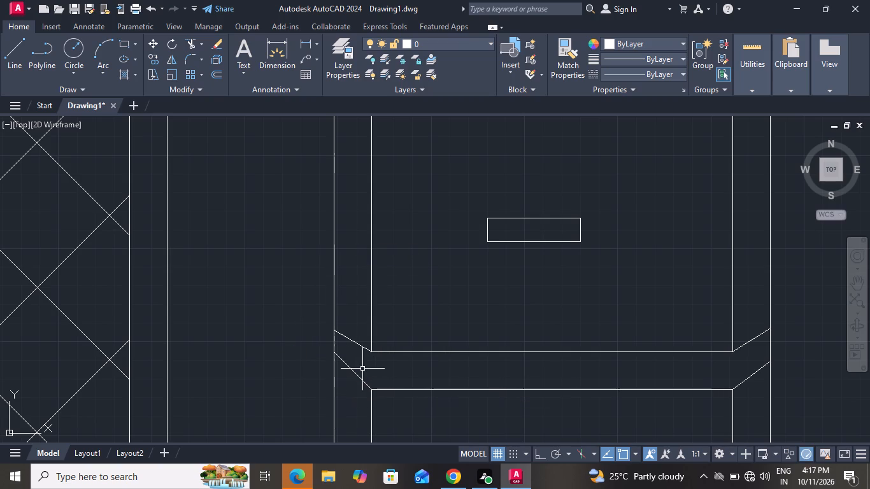
{"action": "left_click", "coordinate": [362, 369]}
{"action": "left_click", "coordinate": [359, 378]}
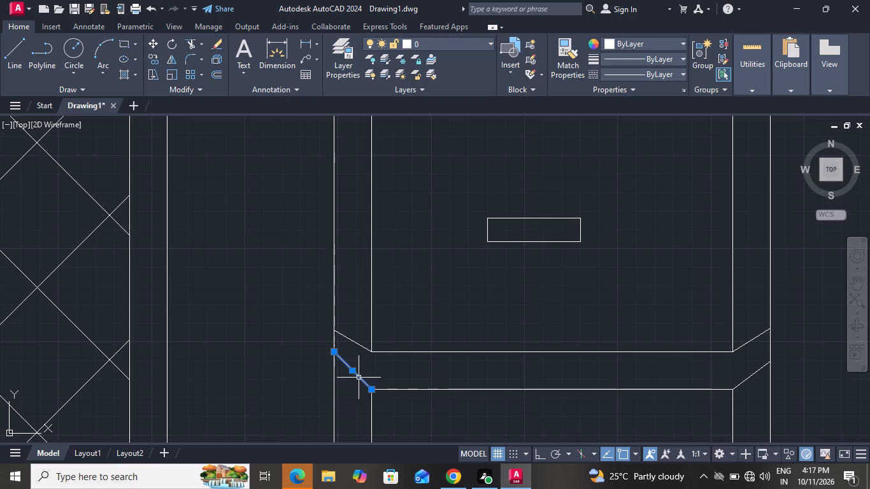
{"action": "key", "text": "Delete"}
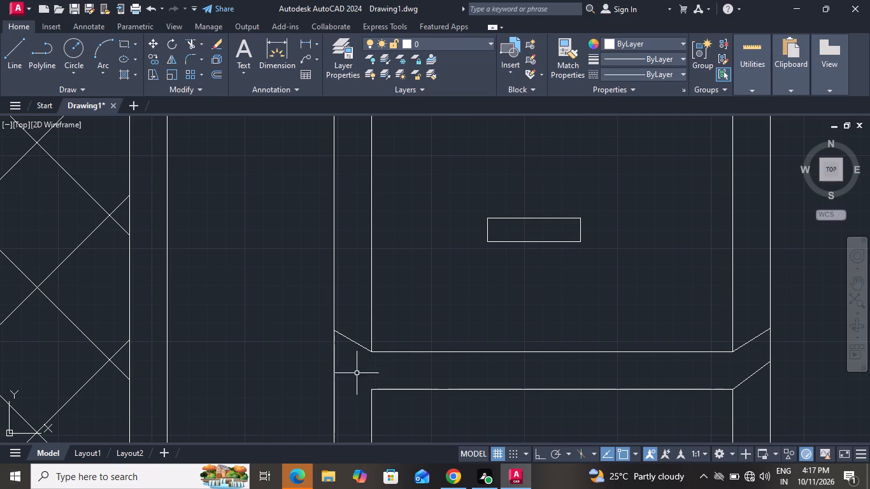
Draw a diagonal line about 1" long from the lower divider line's left end up to the outer rectangle's left side.
{"action": "left_click", "coordinate": [7, 50]}
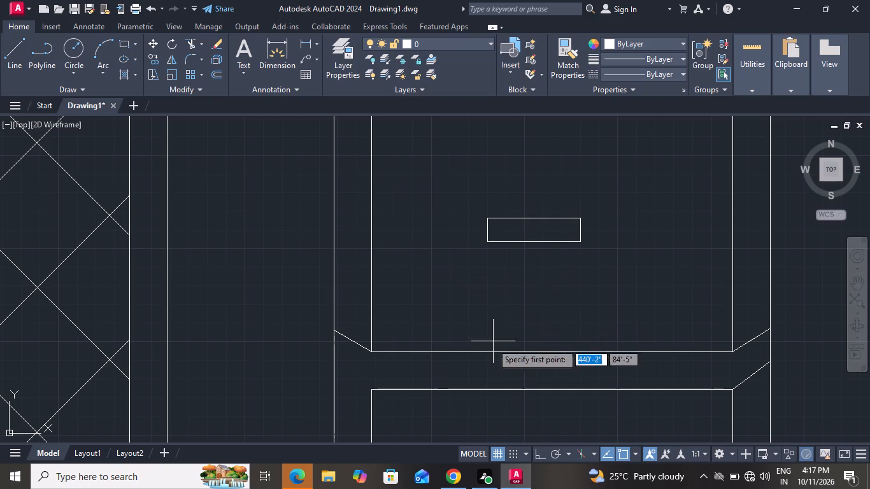
{"action": "left_click", "coordinate": [372, 392]}
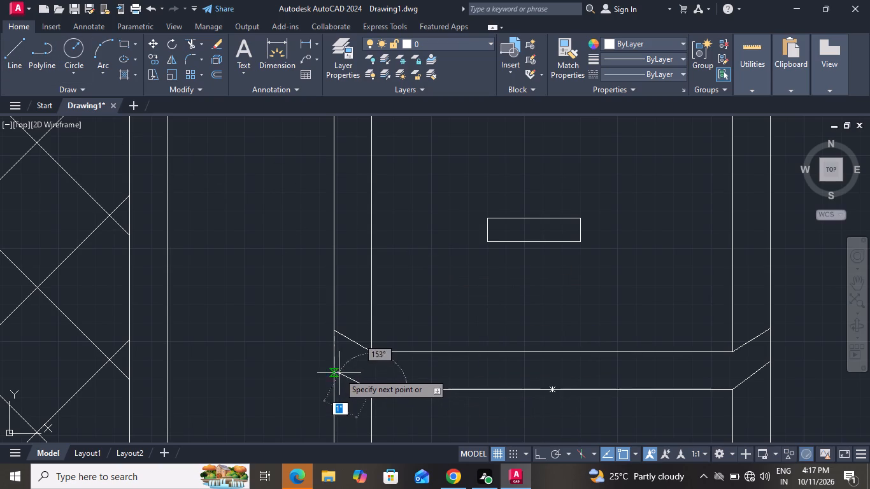
{"action": "left_click", "coordinate": [333, 369]}
{"action": "right_click", "coordinate": [332, 368]}
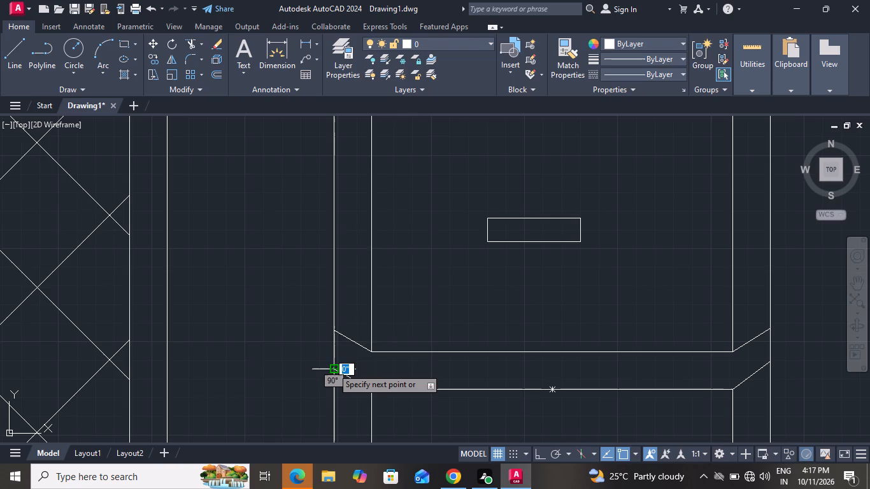
{"action": "left_click", "coordinate": [427, 243]}
Draw a diagonal line joining the bottom-left corners of the bedside cabinet's inner and outer rectangles.
{"action": "scroll", "coordinate": [468, 323], "scroll_direction": "up", "scroll_amount": 1}
{"action": "scroll", "coordinate": [468, 323], "scroll_direction": "down", "scroll_amount": 6}
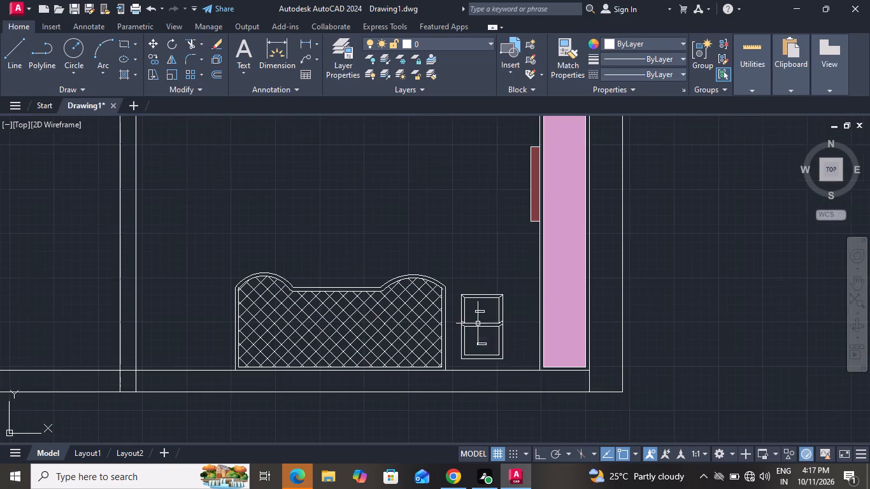
{"action": "scroll", "coordinate": [506, 339], "scroll_direction": "up", "scroll_amount": 1}
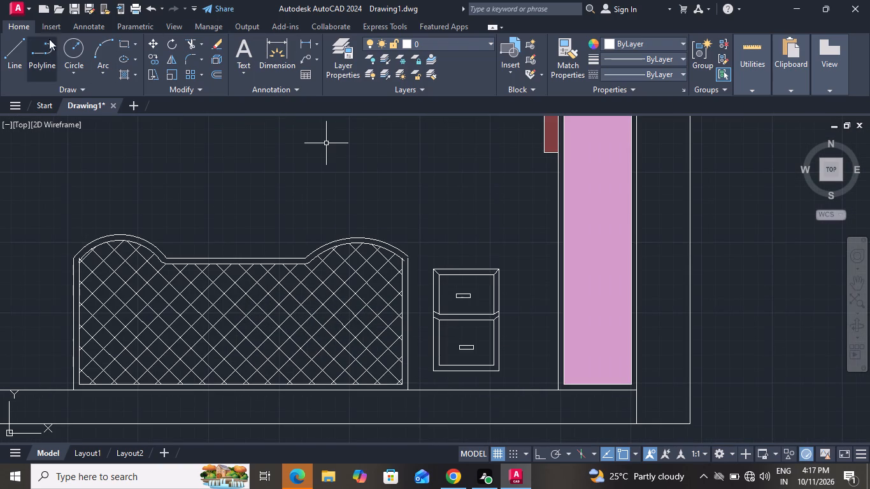
{"action": "left_click", "coordinate": [12, 46]}
{"action": "scroll", "coordinate": [450, 413], "scroll_direction": "up", "scroll_amount": 3}
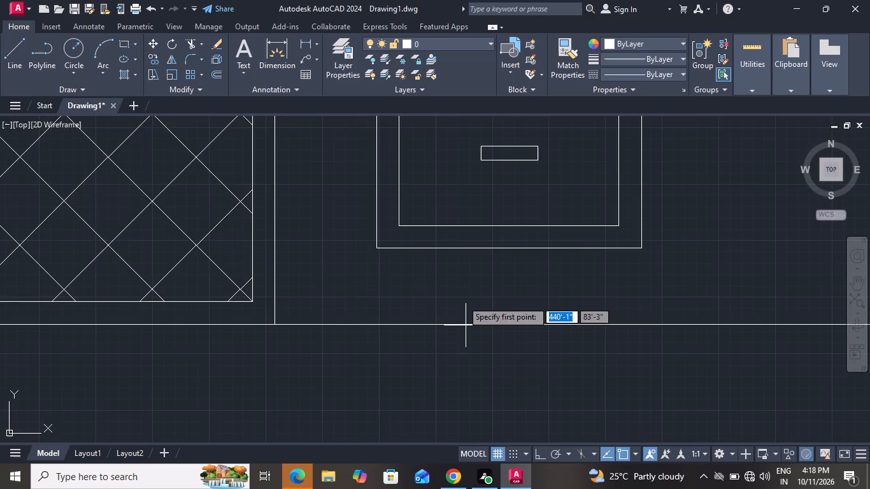
{"action": "left_click", "coordinate": [397, 223]}
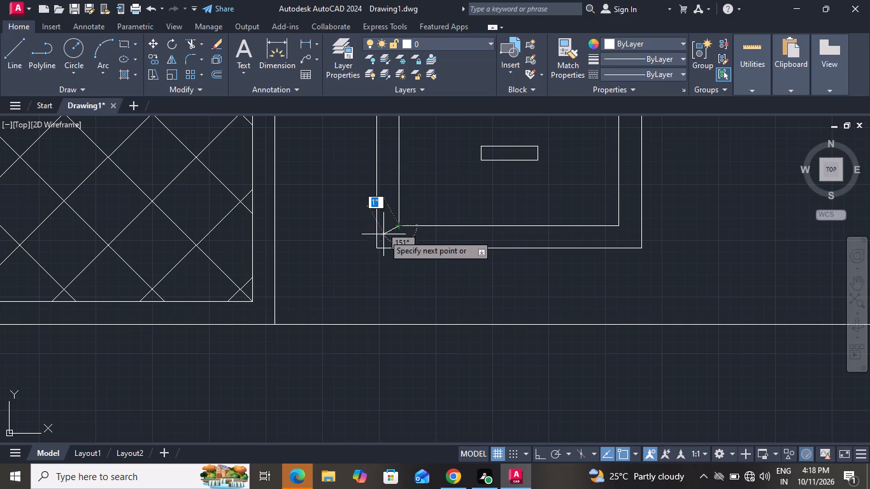
{"action": "left_click", "coordinate": [376, 248]}
{"action": "right_click", "coordinate": [373, 245]}
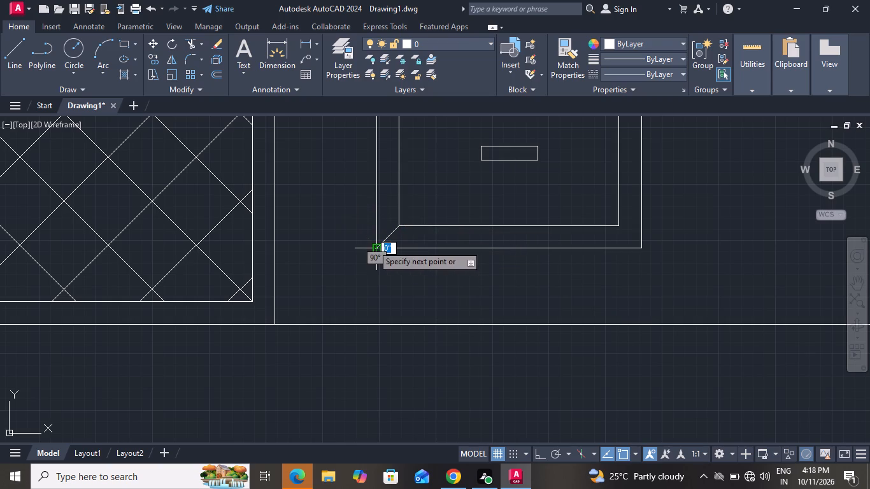
{"action": "left_click", "coordinate": [390, 268]}
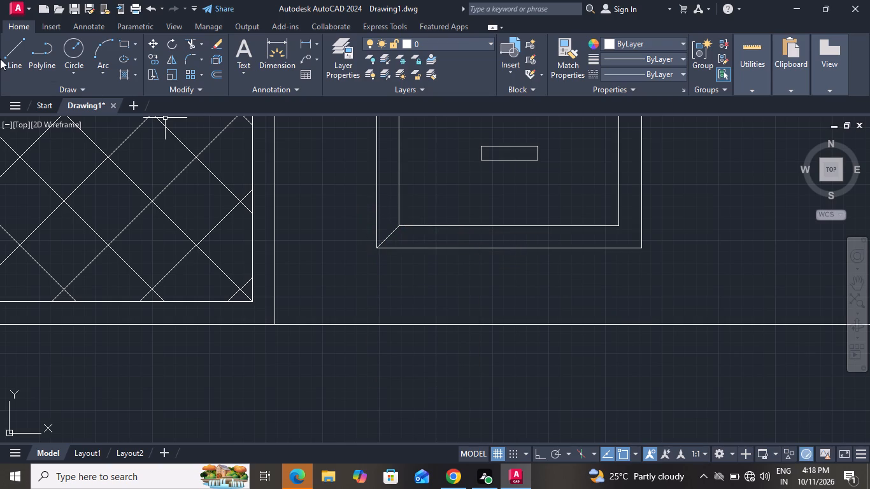
Draw a diagonal line joining the bottom-right corners of the bedside cabinet's inner and outer rectangles.
{"action": "left_click", "coordinate": [2, 55]}
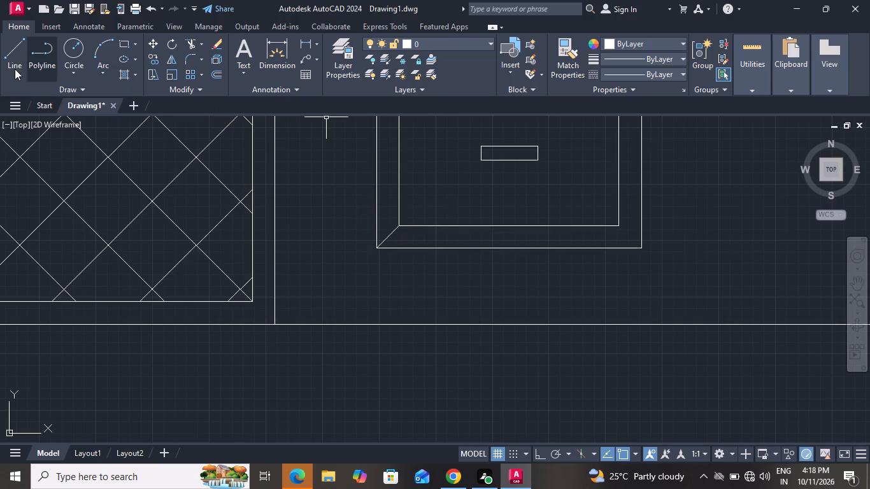
{"action": "left_click", "coordinate": [15, 68]}
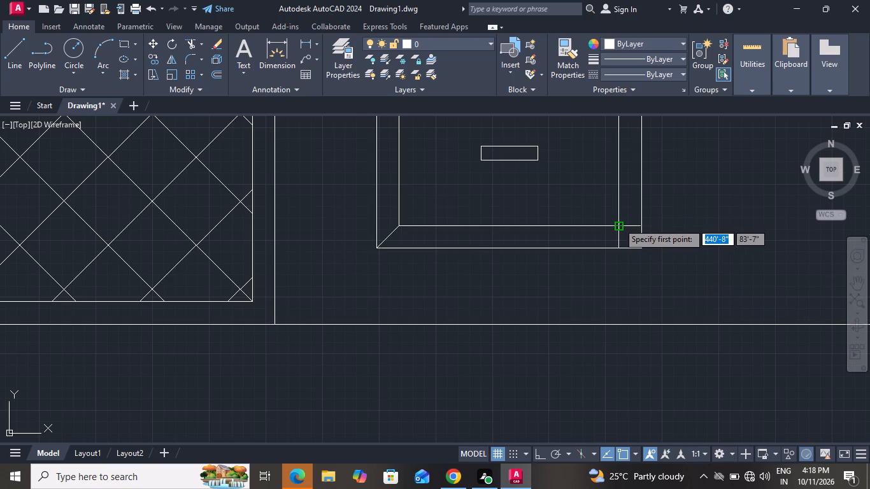
{"action": "left_click", "coordinate": [618, 223]}
{"action": "left_click", "coordinate": [644, 247]}
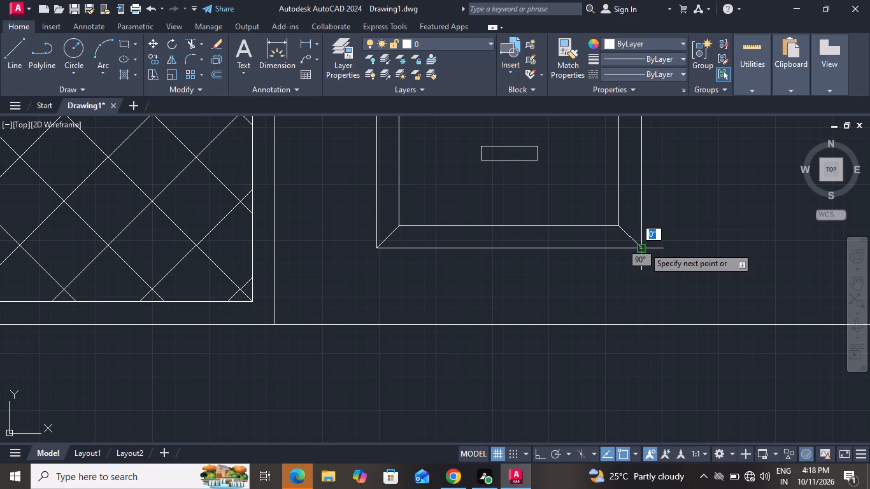
{"action": "right_click", "coordinate": [644, 247]}
{"action": "left_click", "coordinate": [655, 259]}
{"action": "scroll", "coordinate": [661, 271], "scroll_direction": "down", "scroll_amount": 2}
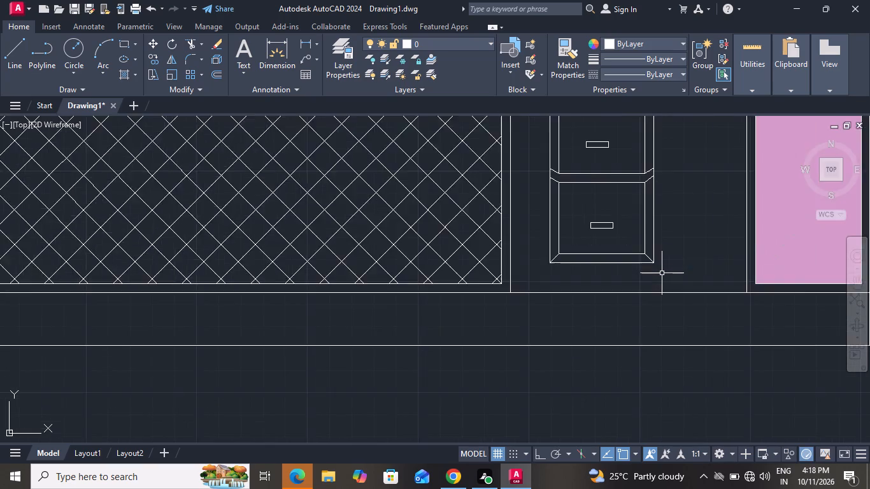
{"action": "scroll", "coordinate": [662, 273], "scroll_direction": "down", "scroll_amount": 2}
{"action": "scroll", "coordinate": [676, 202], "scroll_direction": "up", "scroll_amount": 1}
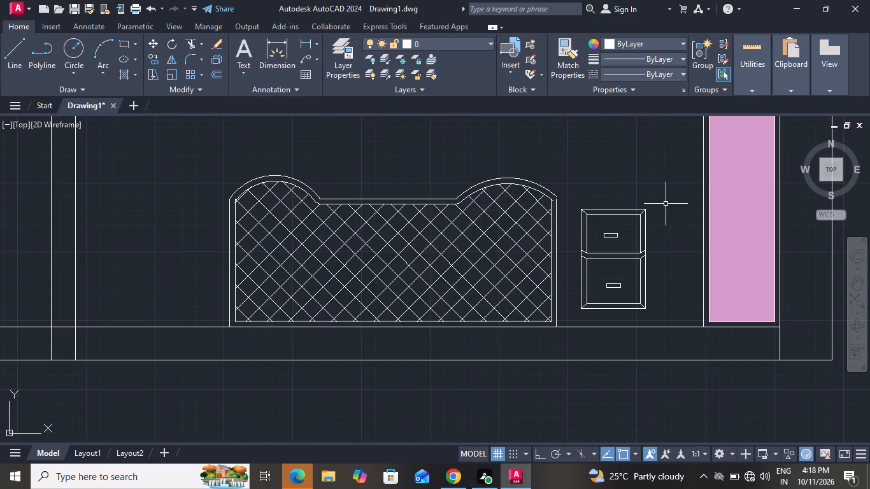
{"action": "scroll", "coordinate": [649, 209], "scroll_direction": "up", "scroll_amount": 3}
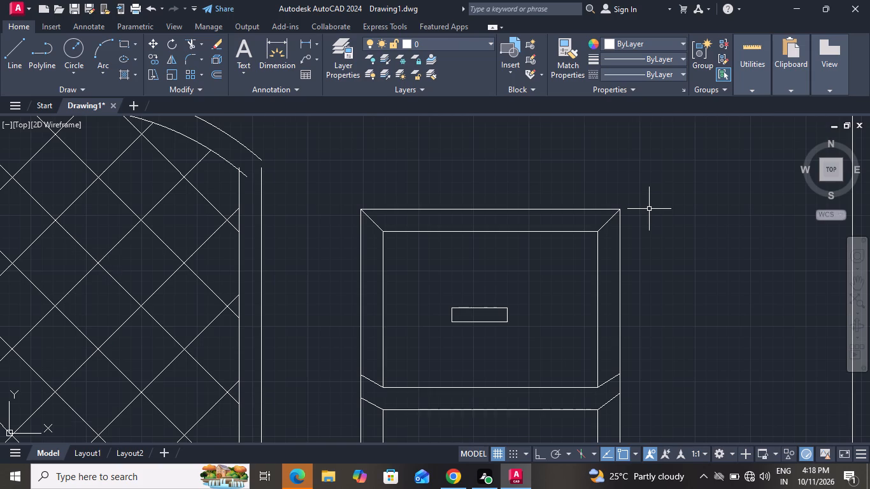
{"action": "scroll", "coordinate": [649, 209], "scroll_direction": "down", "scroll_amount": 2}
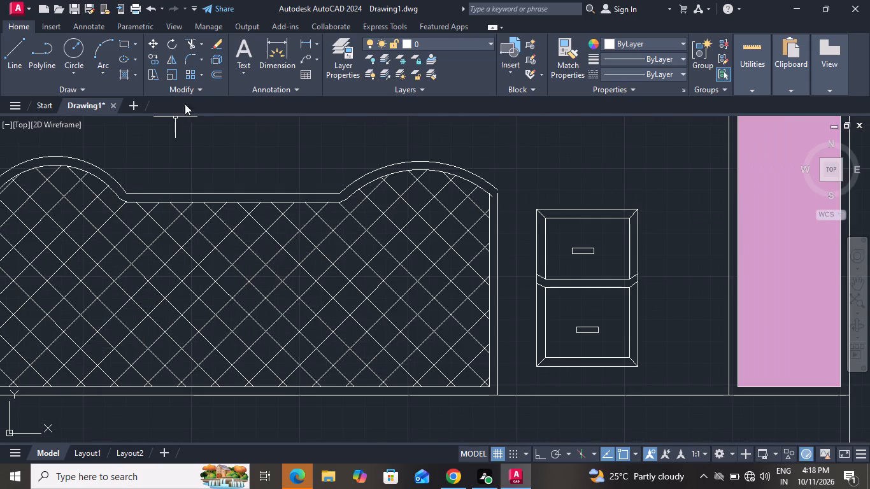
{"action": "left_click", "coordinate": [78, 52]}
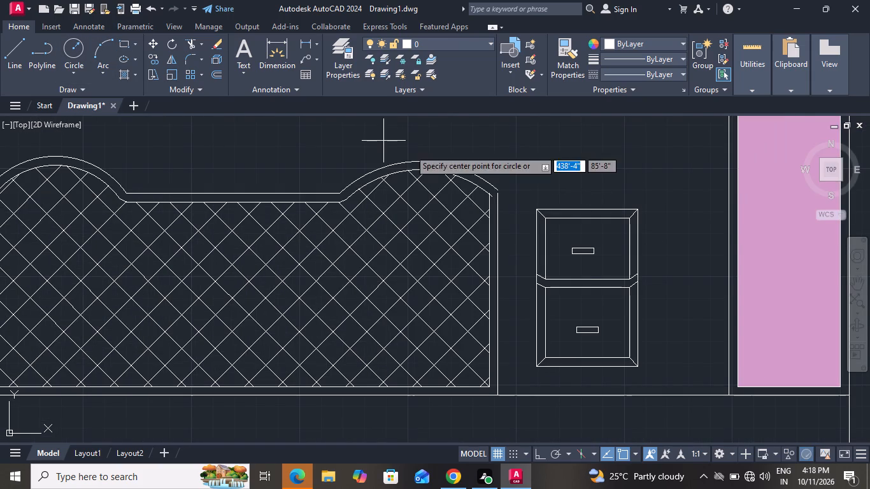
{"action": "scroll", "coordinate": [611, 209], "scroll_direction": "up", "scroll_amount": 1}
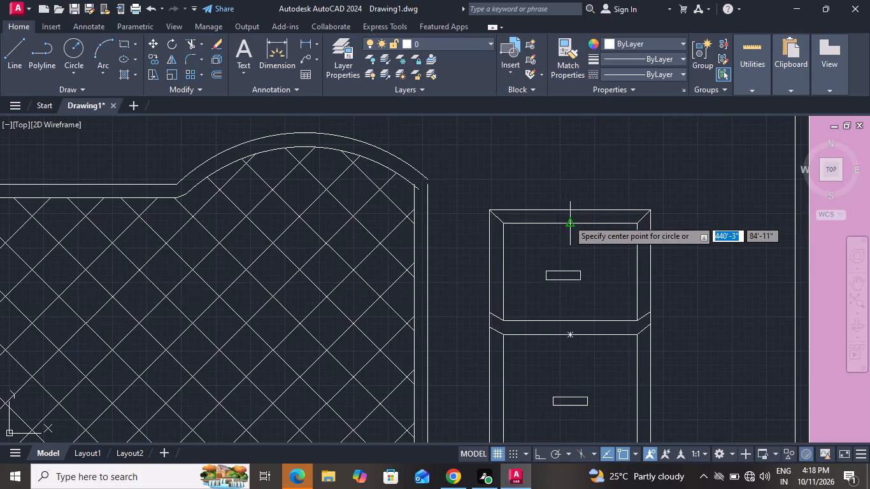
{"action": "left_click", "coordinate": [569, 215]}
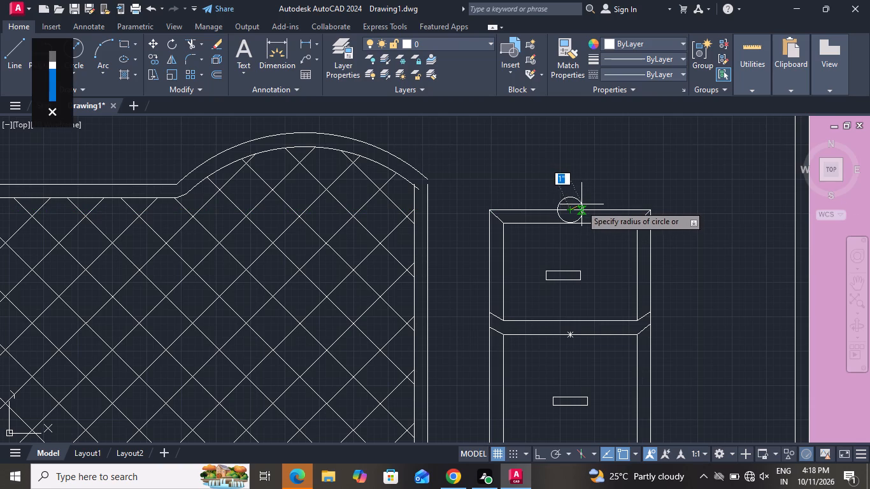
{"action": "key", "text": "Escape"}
Copy the whole two-drawer bedside cabinet about 6'-8" to the left, onto the other side of the bed.
{"action": "scroll", "coordinate": [581, 202], "scroll_direction": "down", "scroll_amount": 3}
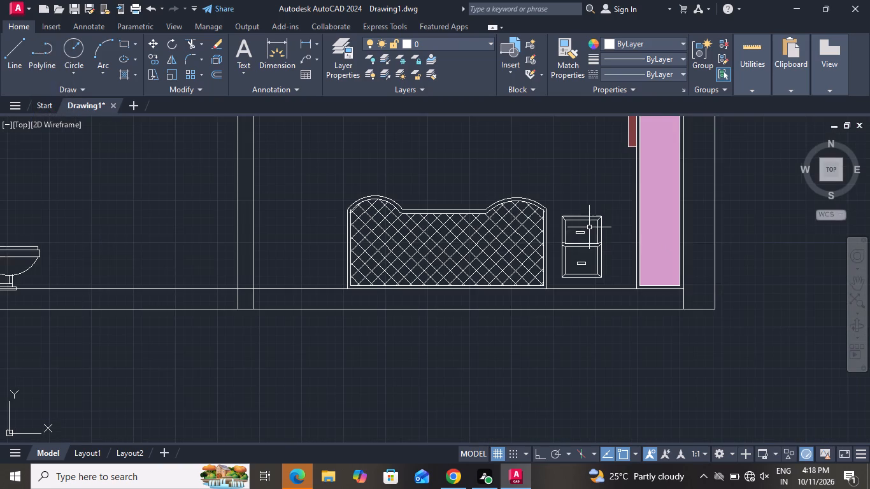
{"action": "left_click", "coordinate": [606, 207]}
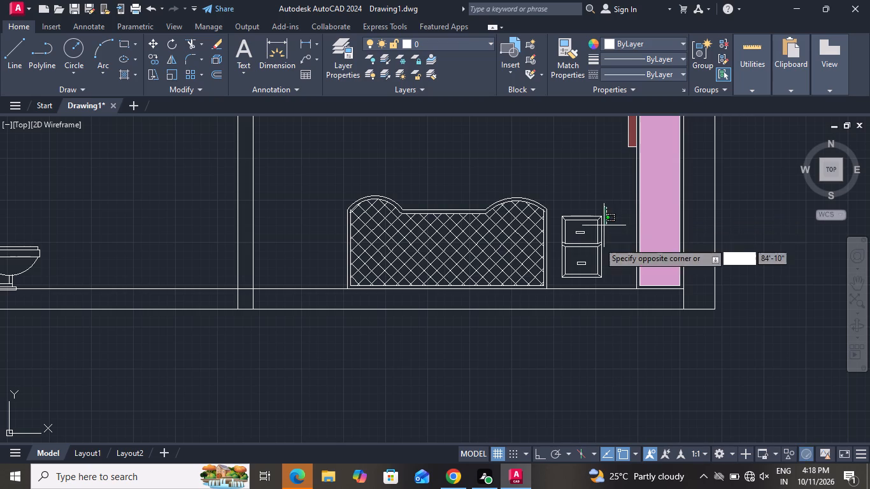
{"action": "left_click", "coordinate": [554, 285]}
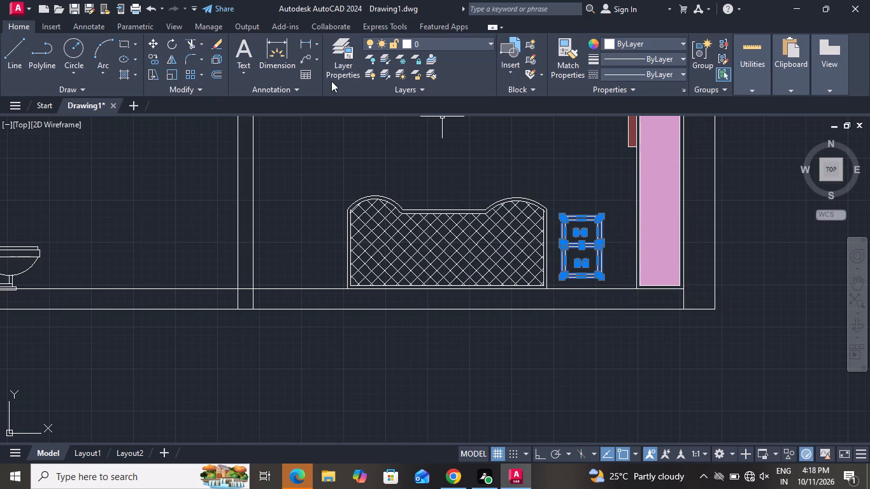
{"action": "left_click", "coordinate": [153, 62]}
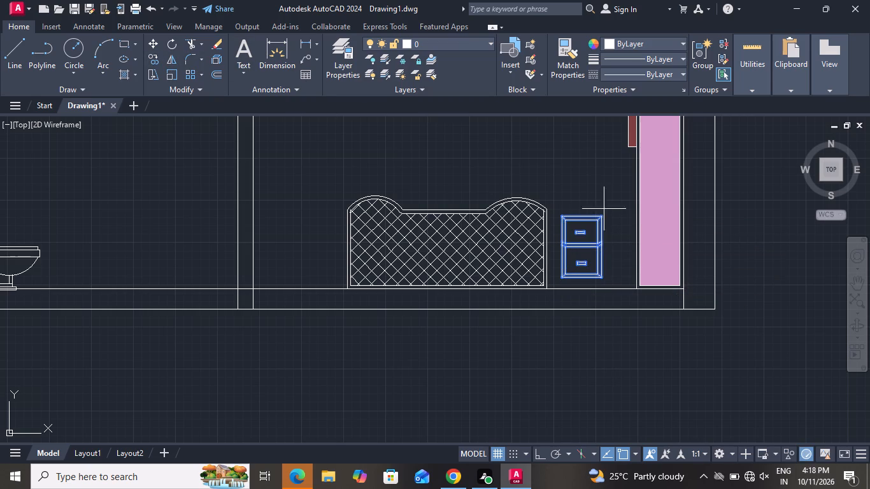
{"action": "left_click", "coordinate": [557, 244]}
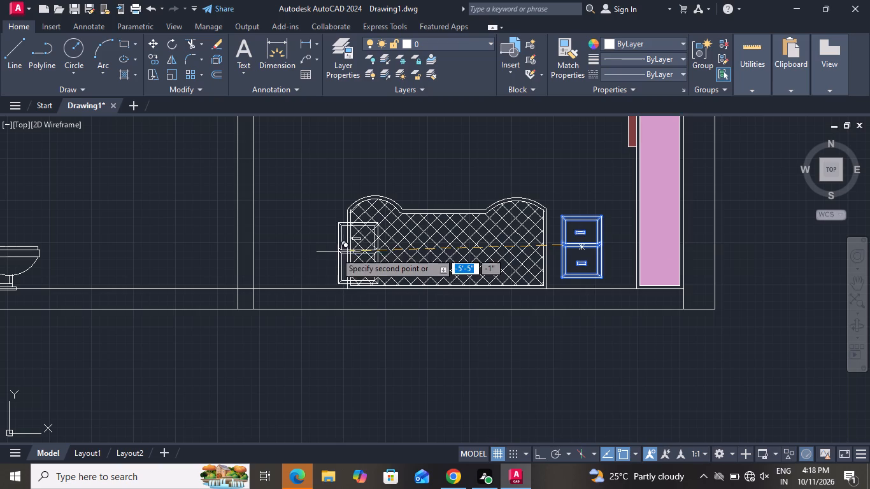
{"action": "left_click", "coordinate": [292, 243]}
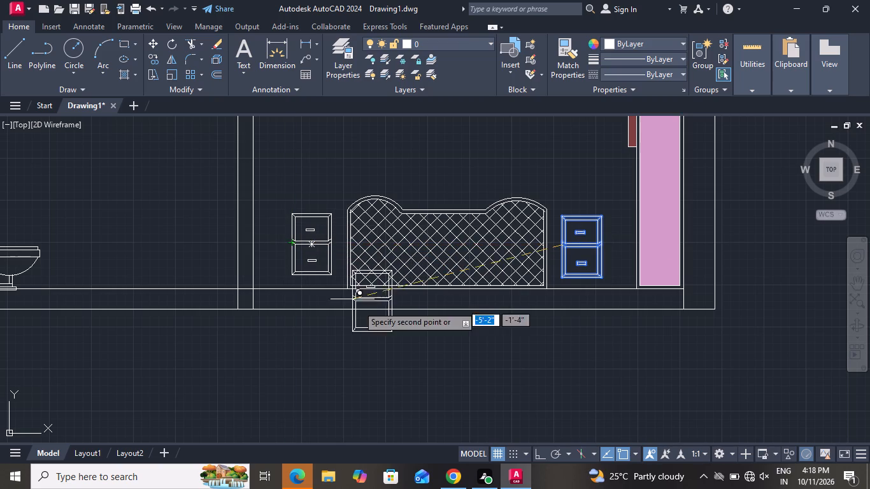
{"action": "right_click", "coordinate": [413, 356]}
{"action": "left_click", "coordinate": [473, 198]}
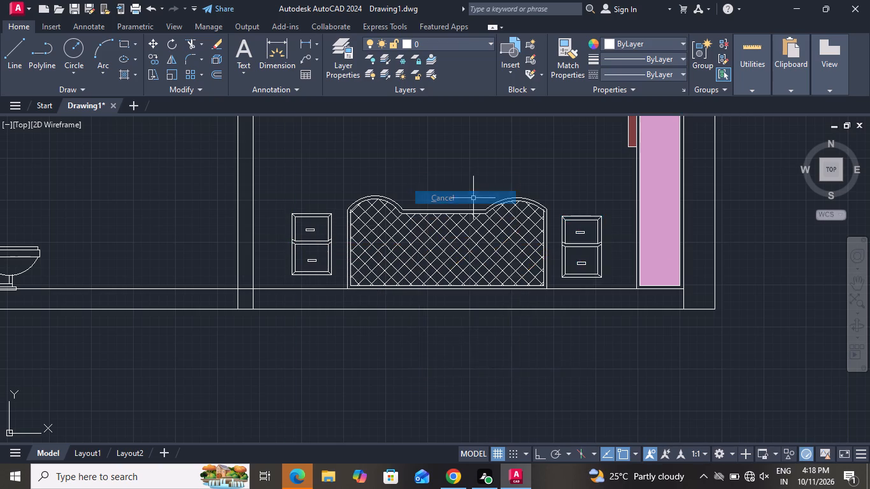
Move the patterned wall decoration above the bed straight down by about 1'-11".
{"action": "scroll", "coordinate": [594, 394], "scroll_direction": "down", "scroll_amount": 5}
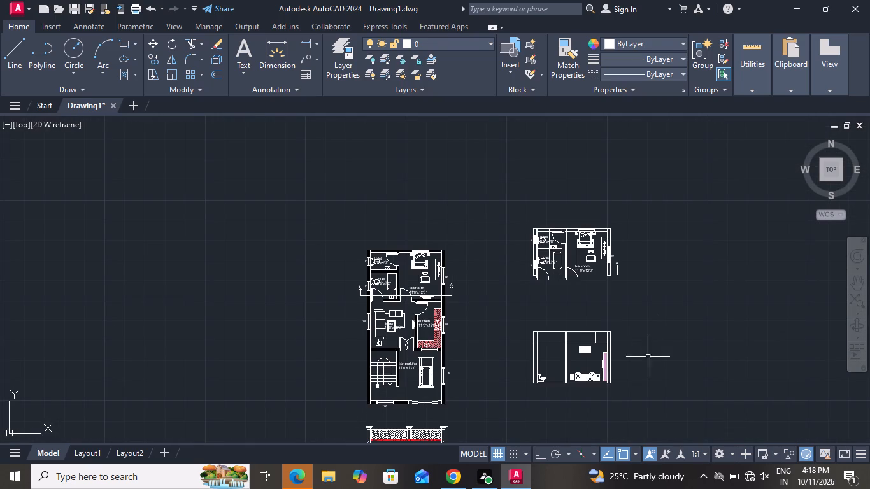
{"action": "scroll", "coordinate": [600, 365], "scroll_direction": "up", "scroll_amount": 3}
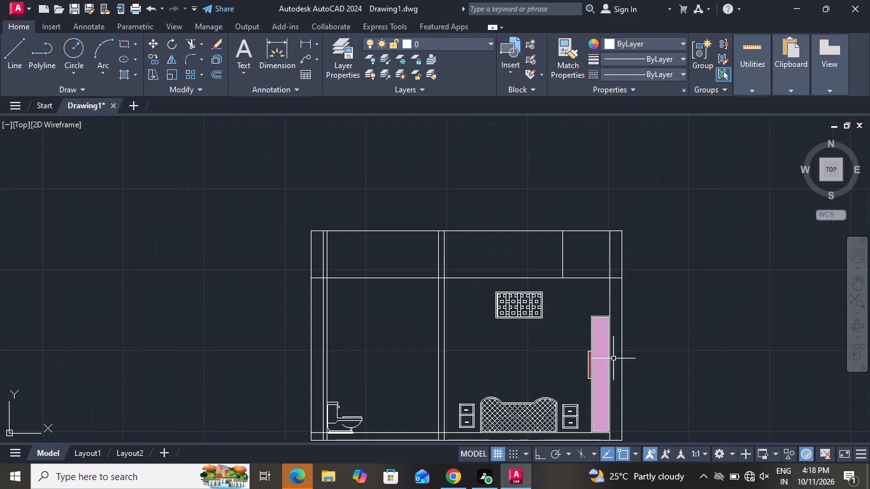
{"action": "left_click", "coordinate": [557, 290]}
{"action": "left_click", "coordinate": [486, 329]}
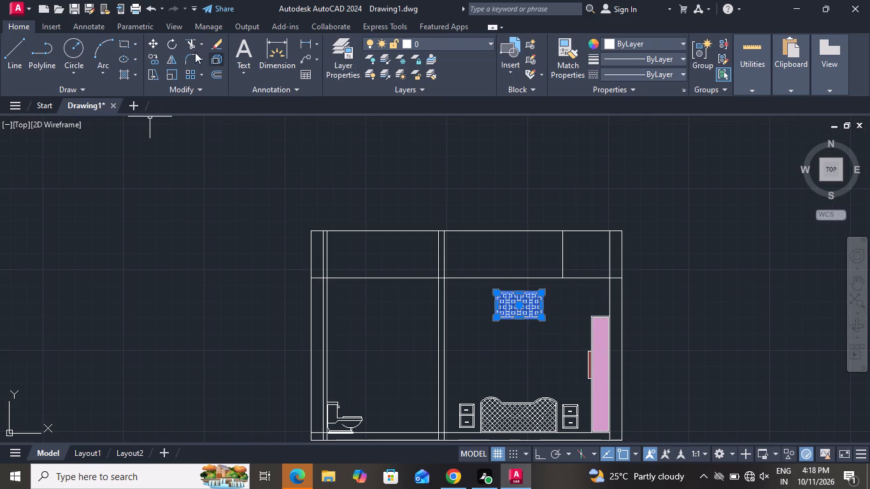
{"action": "left_click", "coordinate": [153, 45]}
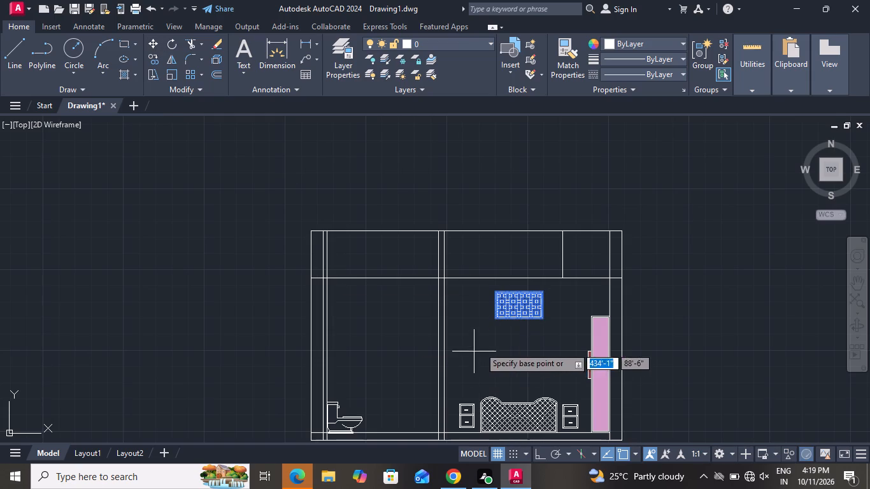
{"action": "left_click", "coordinate": [522, 323]}
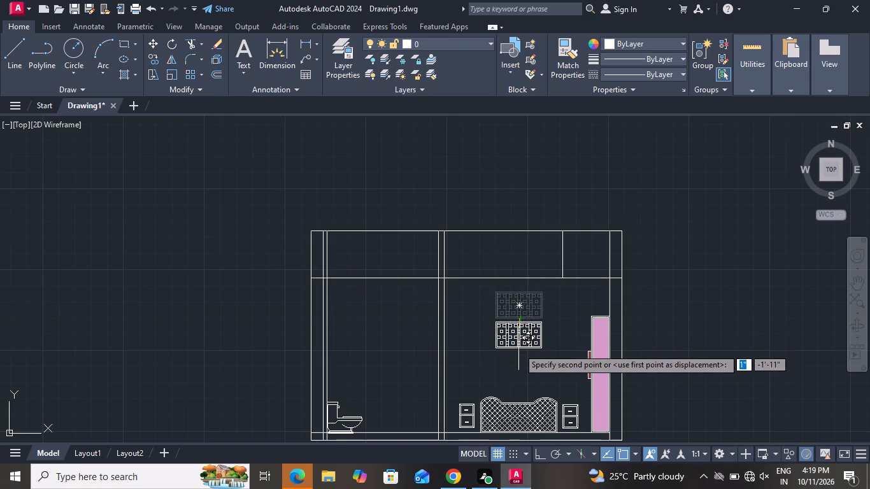
{"action": "left_click", "coordinate": [518, 348]}
Hatch the bedroom's back wall around the furniture with the AR-BRSTD pattern in colour 15 at scale 9.
{"action": "scroll", "coordinate": [577, 381], "scroll_direction": "down", "scroll_amount": 2}
{"action": "scroll", "coordinate": [580, 392], "scroll_direction": "up", "scroll_amount": 2}
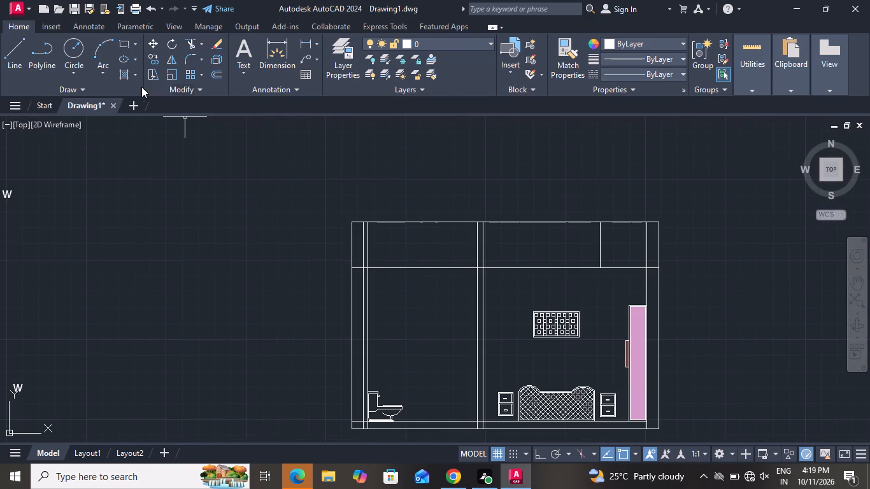
{"action": "left_click", "coordinate": [127, 74]}
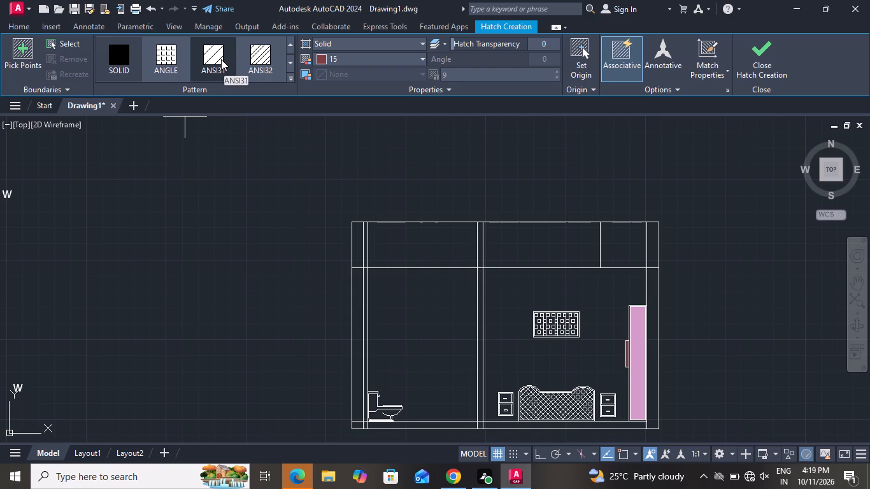
{"action": "scroll", "coordinate": [250, 67], "scroll_direction": "down", "scroll_amount": 1}
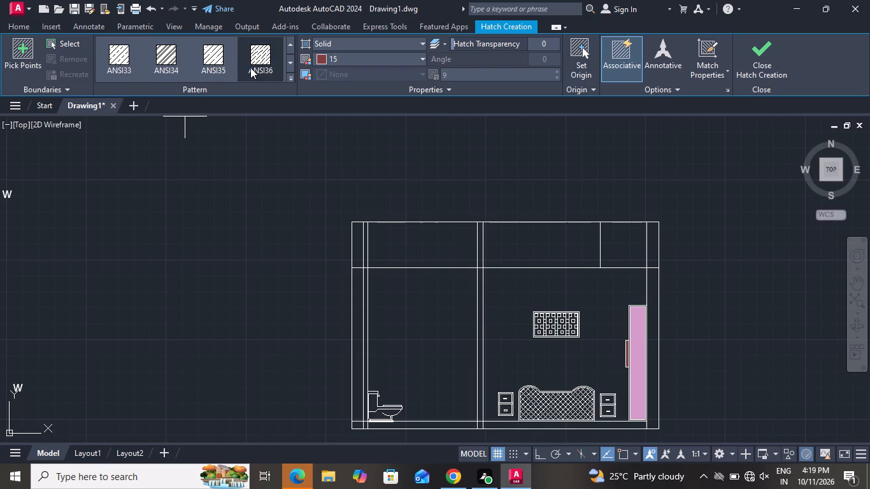
{"action": "scroll", "coordinate": [250, 67], "scroll_direction": "down", "scroll_amount": 2}
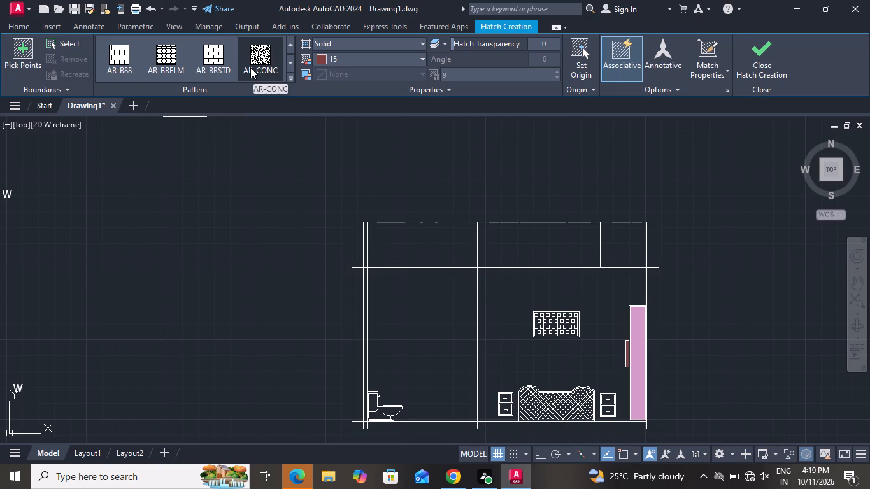
{"action": "left_click", "coordinate": [215, 57]}
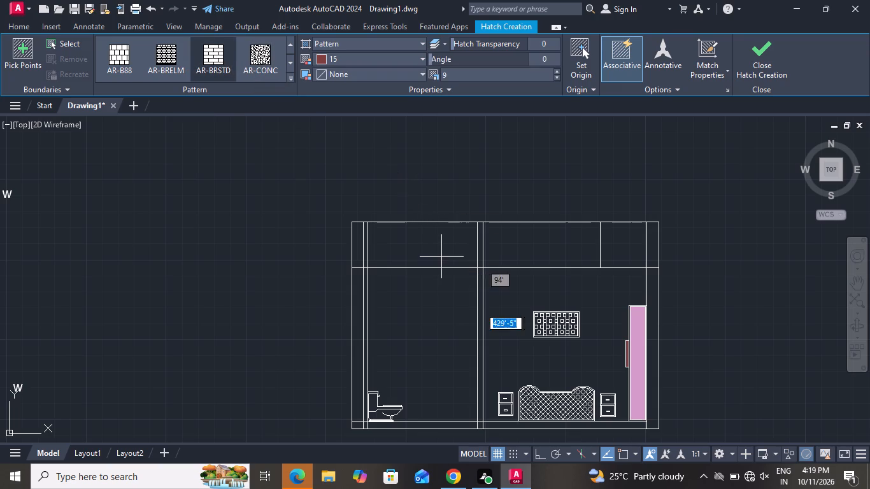
{"action": "left_click", "coordinate": [485, 313]}
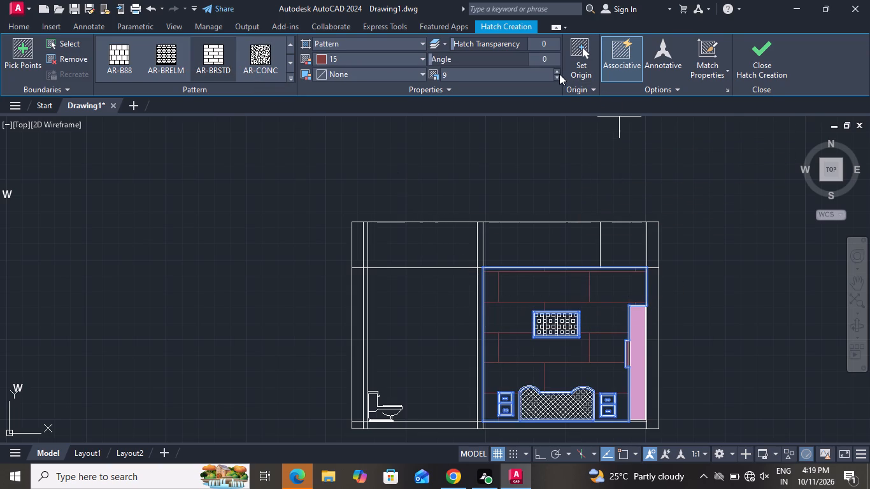
{"action": "left_click_drag", "start_coordinate": [555, 77], "coordinate": [573, 90]}
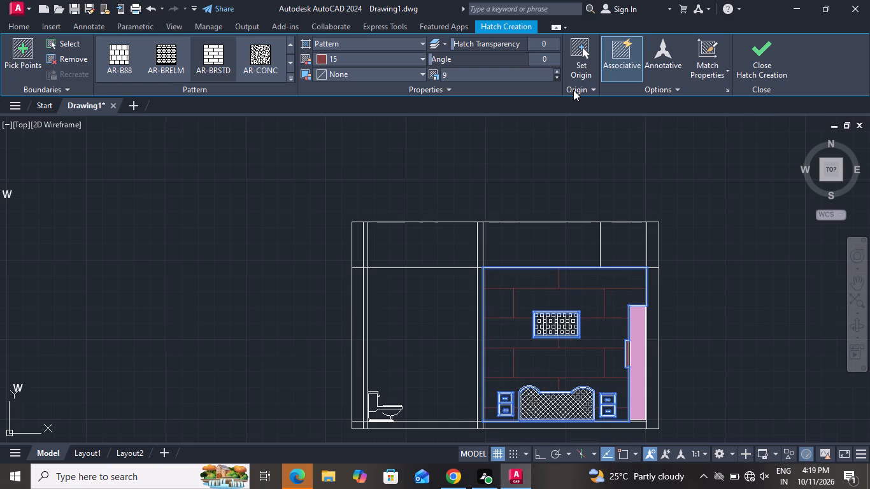
{"action": "left_click_drag", "start_coordinate": [573, 90], "coordinate": [573, 87]}
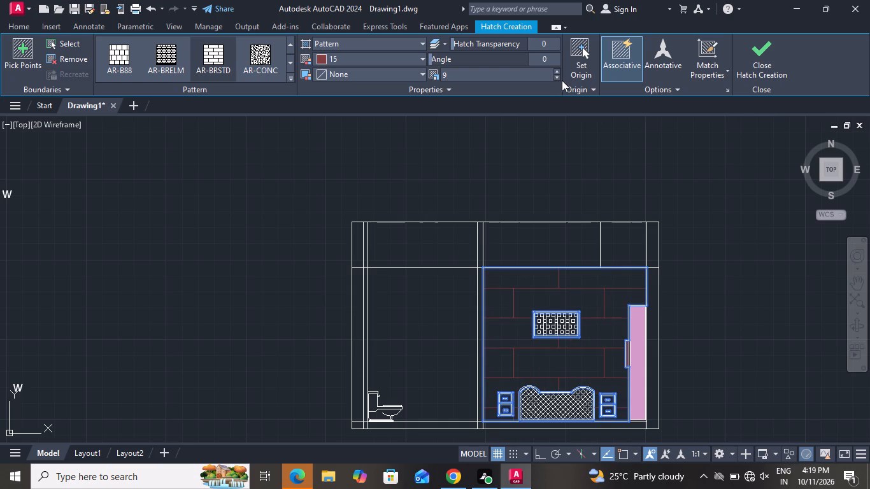
{"action": "left_click", "coordinate": [556, 77]}
{"action": "key", "text": "Escape"}
{"action": "scroll", "coordinate": [486, 241], "scroll_direction": "down", "scroll_amount": 1}
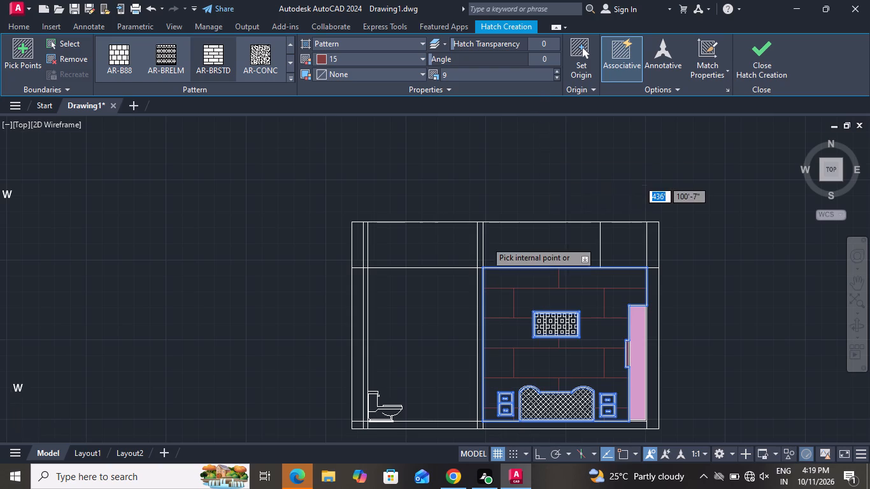
{"action": "key", "text": "Escape"}
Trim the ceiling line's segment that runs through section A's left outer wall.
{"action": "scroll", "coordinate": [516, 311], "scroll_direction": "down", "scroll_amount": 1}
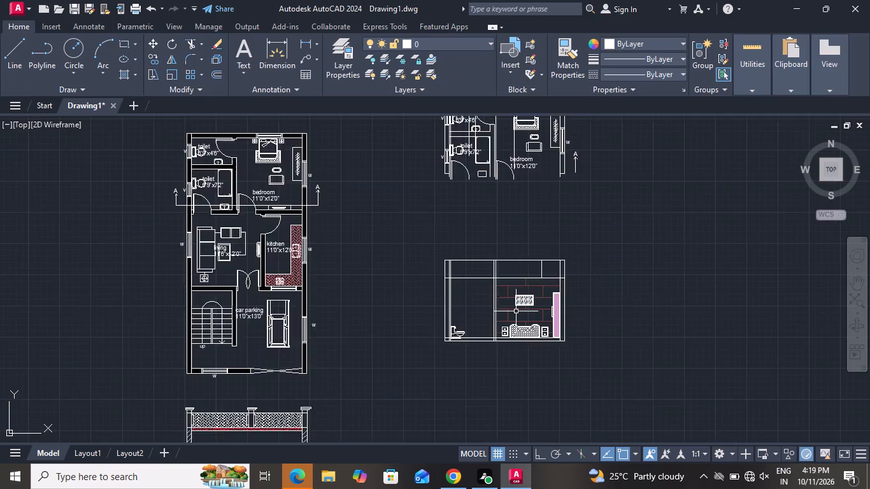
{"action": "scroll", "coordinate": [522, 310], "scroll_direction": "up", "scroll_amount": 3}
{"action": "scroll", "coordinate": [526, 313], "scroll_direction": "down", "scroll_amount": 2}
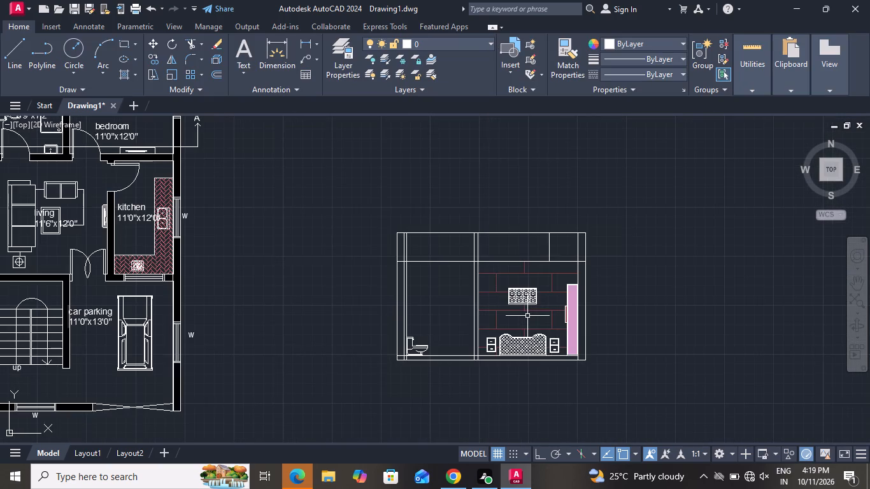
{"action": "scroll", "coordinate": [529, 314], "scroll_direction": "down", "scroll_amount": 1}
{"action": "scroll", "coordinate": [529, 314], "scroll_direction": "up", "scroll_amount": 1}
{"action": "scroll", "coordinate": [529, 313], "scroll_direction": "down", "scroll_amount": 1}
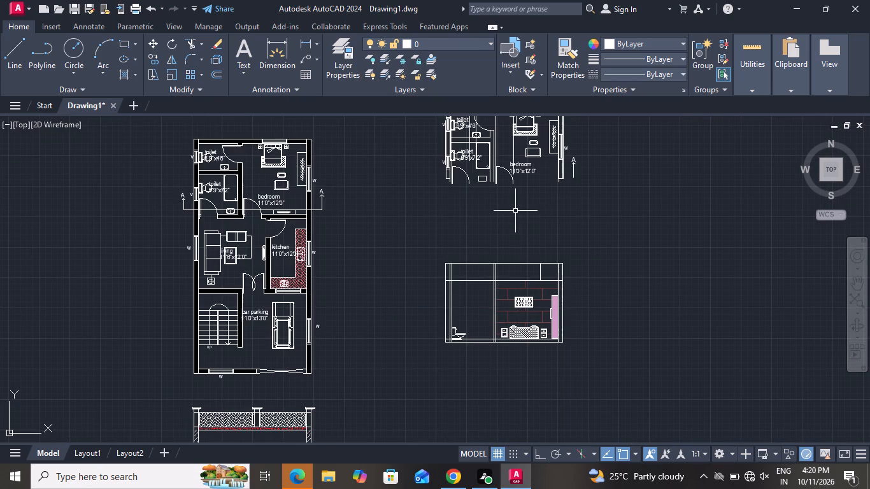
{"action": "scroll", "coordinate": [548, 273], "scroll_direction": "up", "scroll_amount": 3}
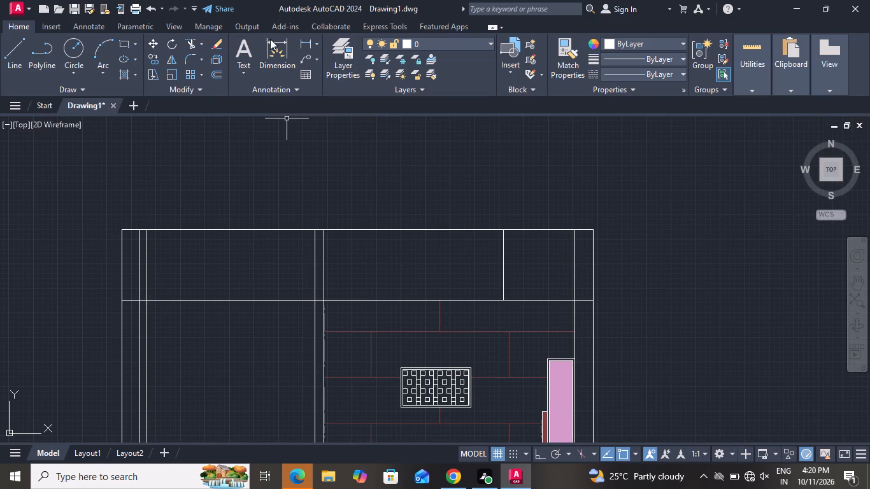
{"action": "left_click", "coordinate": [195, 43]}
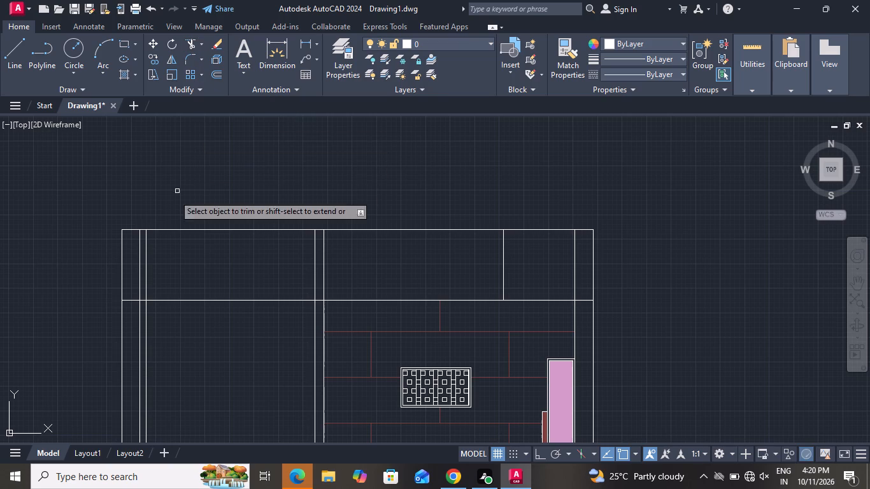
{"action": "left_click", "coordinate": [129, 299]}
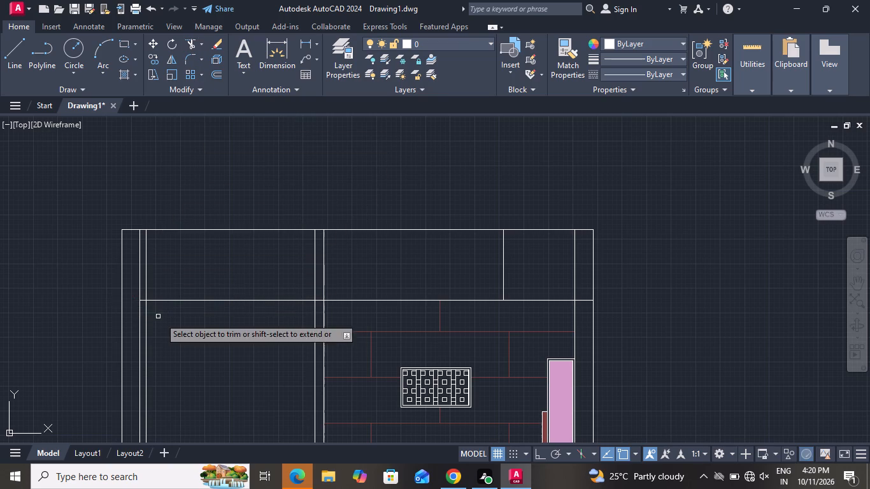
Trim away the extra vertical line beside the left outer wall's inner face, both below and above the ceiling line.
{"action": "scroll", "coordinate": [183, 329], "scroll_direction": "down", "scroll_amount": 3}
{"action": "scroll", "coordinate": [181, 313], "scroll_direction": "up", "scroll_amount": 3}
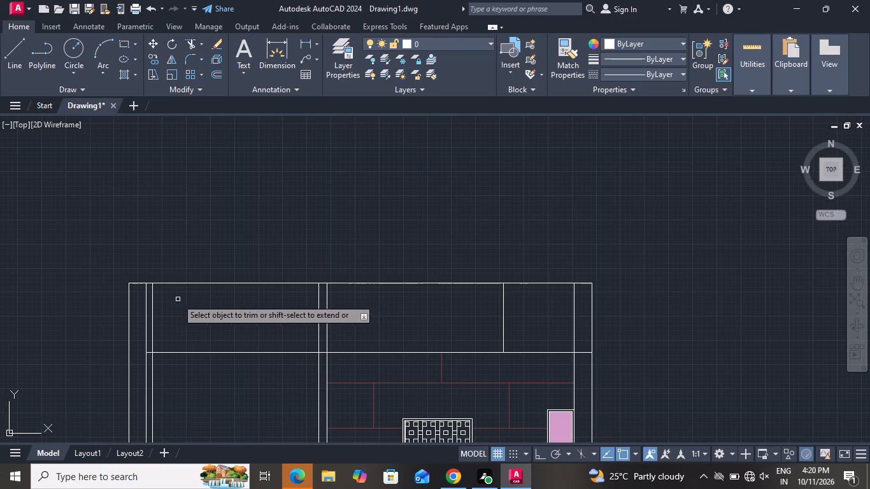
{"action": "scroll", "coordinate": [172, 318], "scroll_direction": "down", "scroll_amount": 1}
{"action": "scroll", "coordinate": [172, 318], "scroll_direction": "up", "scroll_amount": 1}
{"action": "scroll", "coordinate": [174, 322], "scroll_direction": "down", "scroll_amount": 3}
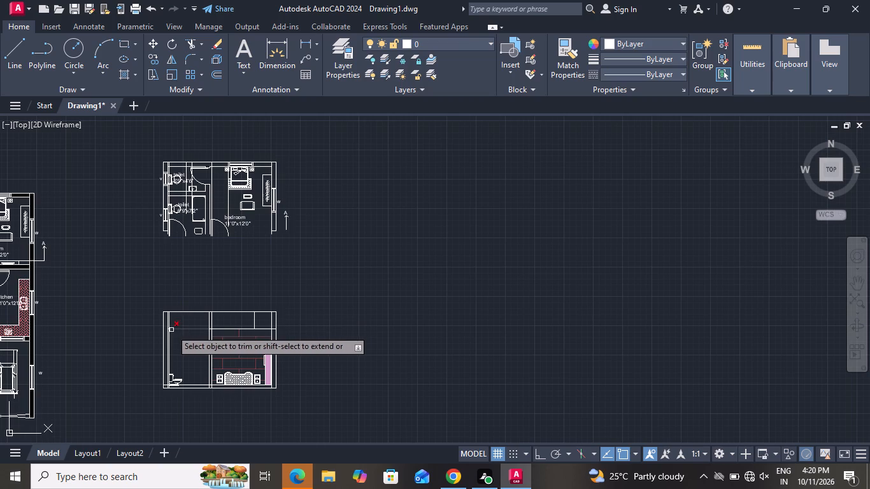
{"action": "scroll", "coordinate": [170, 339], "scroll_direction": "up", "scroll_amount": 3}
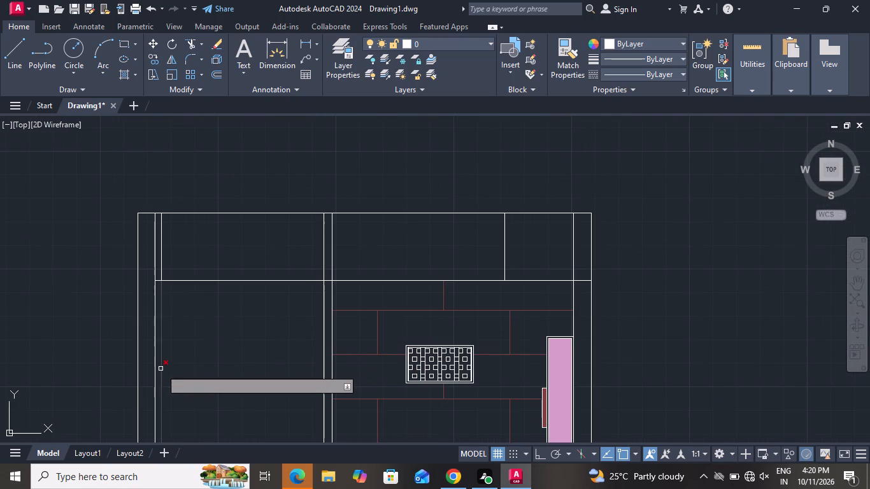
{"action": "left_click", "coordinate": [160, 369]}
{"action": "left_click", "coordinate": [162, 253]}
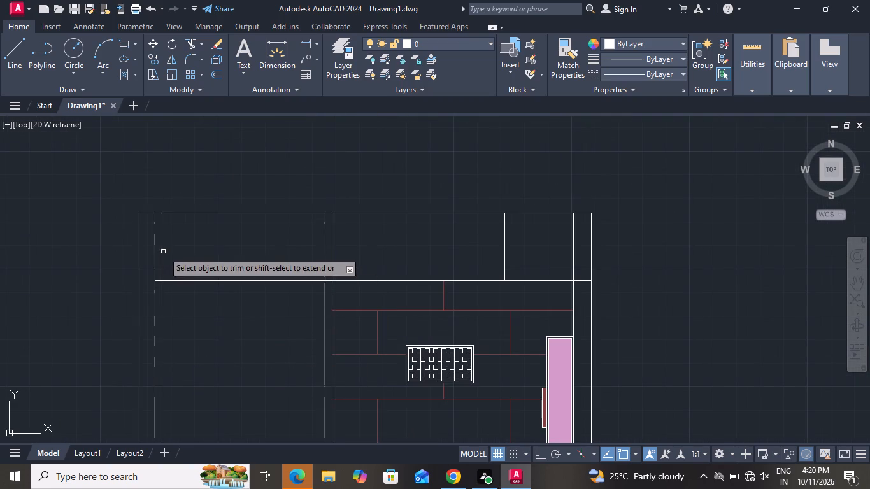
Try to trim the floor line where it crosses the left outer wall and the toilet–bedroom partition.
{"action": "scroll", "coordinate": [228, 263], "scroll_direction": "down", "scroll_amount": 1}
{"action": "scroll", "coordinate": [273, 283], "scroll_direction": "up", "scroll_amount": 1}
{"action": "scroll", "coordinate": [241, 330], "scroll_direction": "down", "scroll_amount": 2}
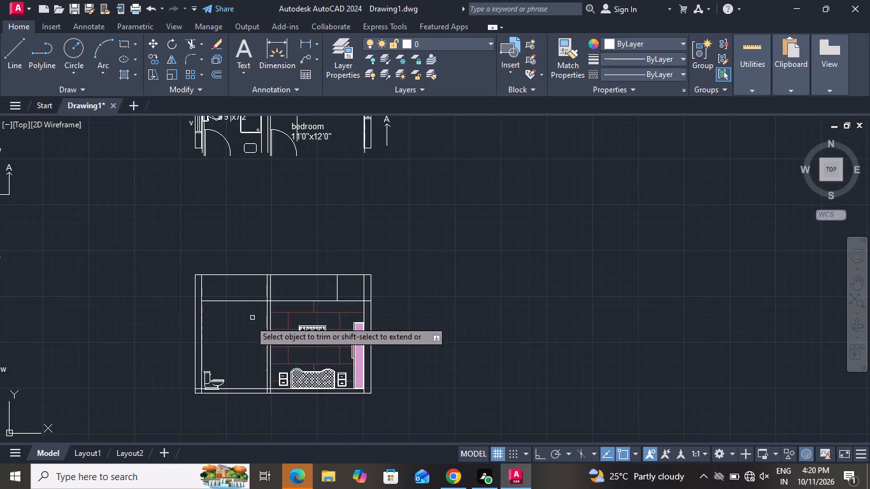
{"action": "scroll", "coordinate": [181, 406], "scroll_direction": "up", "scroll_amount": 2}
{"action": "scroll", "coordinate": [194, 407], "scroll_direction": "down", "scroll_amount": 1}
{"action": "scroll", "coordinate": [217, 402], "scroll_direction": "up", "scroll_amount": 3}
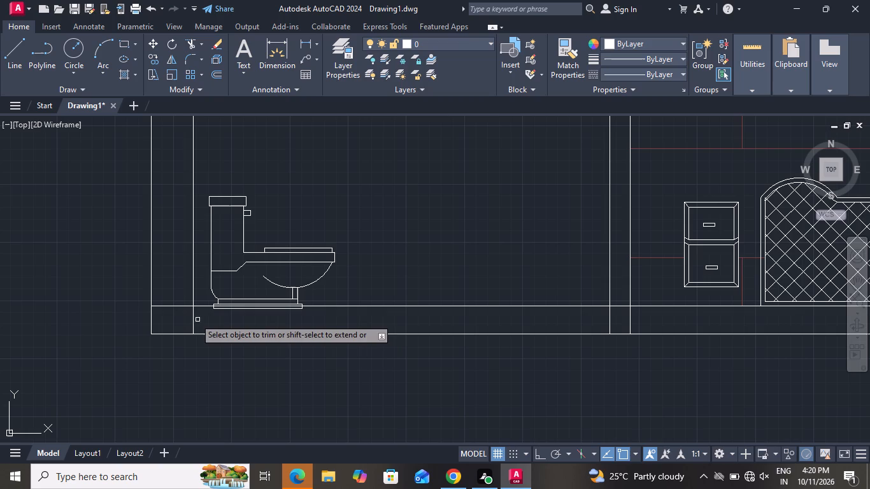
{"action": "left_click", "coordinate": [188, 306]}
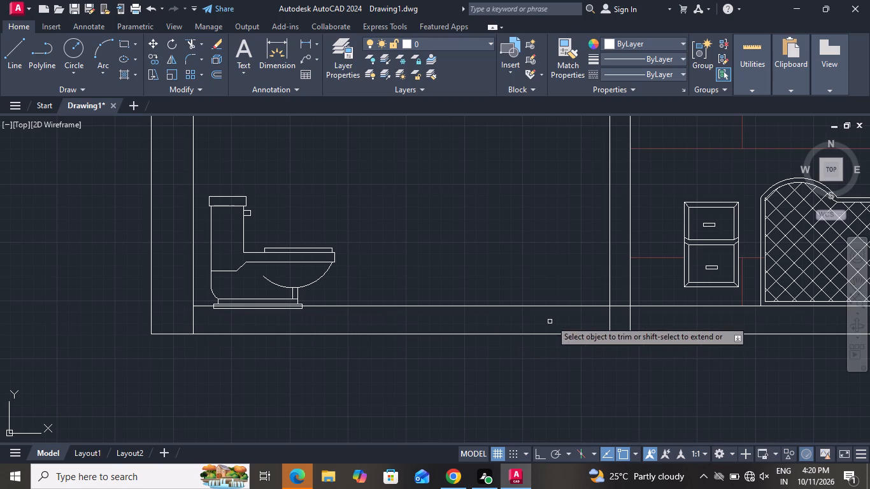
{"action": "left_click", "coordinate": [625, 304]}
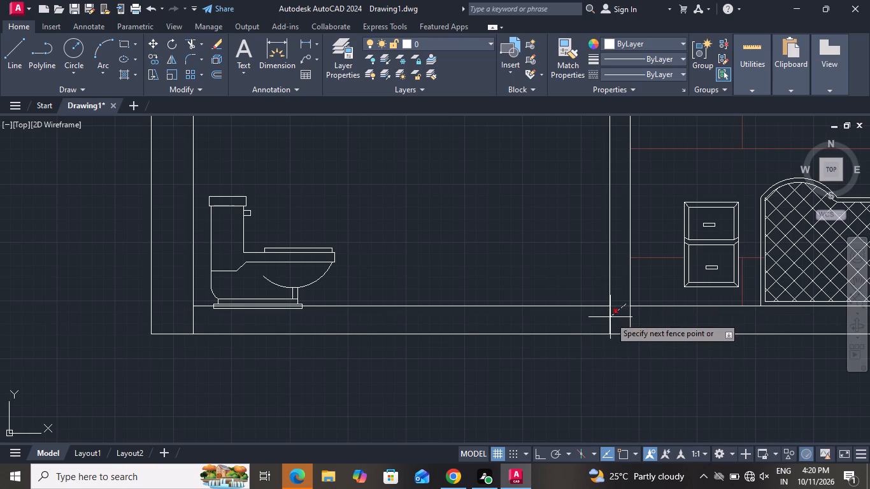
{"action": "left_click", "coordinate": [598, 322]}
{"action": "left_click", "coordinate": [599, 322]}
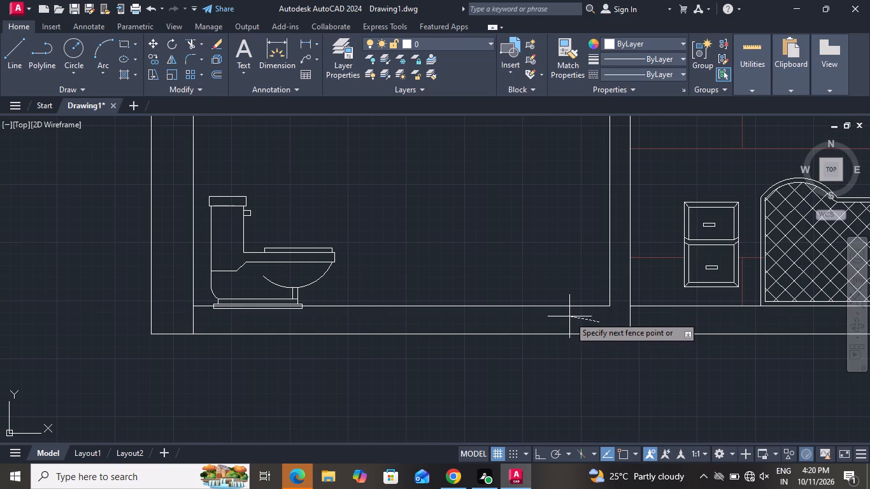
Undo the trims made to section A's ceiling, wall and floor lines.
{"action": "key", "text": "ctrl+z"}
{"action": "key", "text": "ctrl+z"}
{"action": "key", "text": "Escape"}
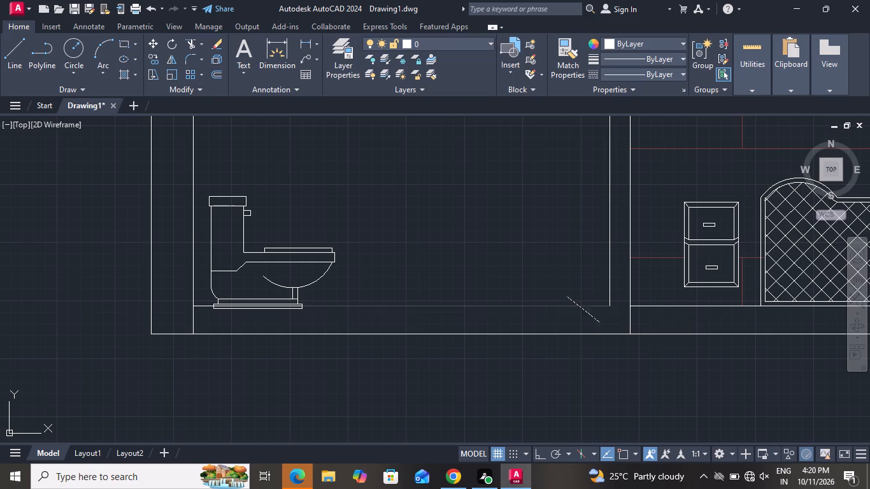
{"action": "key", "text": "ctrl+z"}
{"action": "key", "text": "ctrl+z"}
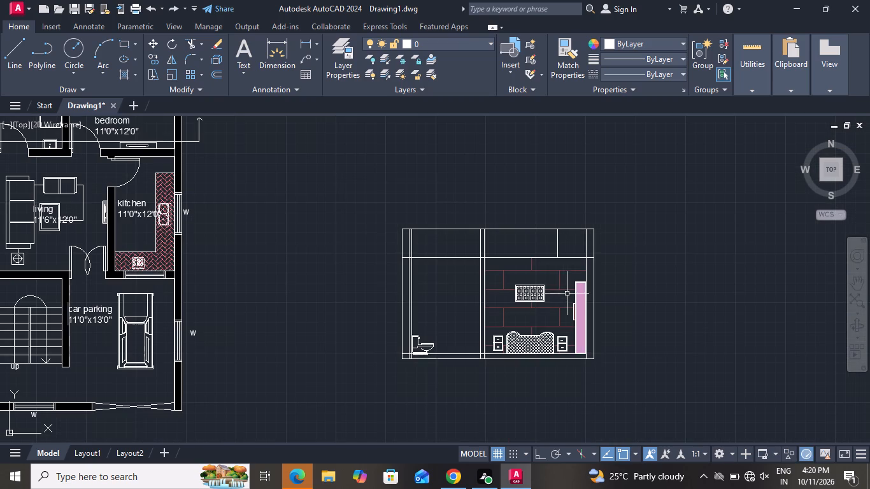
Trim the floor line's segment that runs through the toilet–bedroom partition in section A.
{"action": "scroll", "coordinate": [501, 349], "scroll_direction": "up", "scroll_amount": 3}
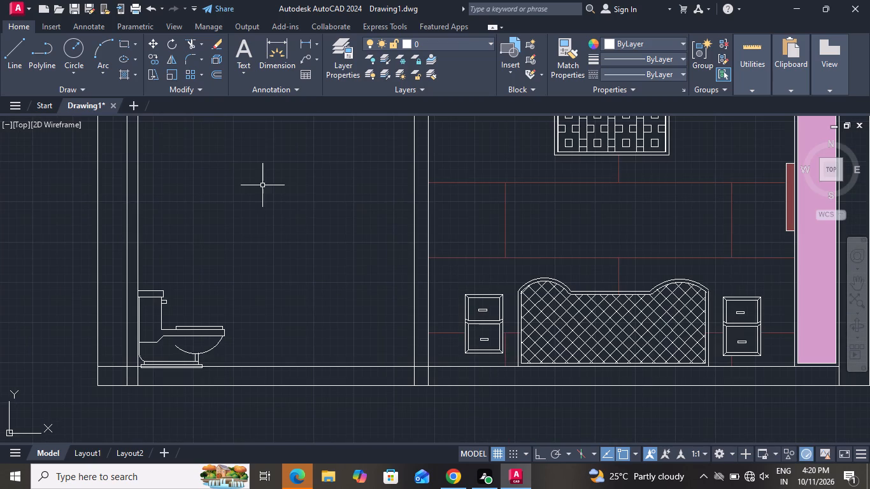
{"action": "left_click", "coordinate": [192, 39]}
{"action": "left_click", "coordinate": [424, 366]}
Trim the vertical lines above the ceiling line: both partition lines and the extra line over the bedroom.
{"action": "scroll", "coordinate": [416, 429], "scroll_direction": "down", "scroll_amount": 2}
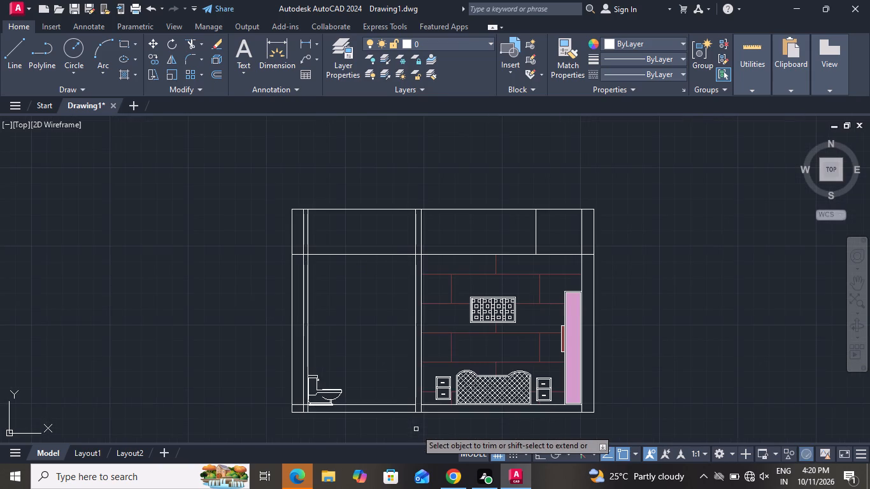
{"action": "scroll", "coordinate": [425, 249], "scroll_direction": "up", "scroll_amount": 2}
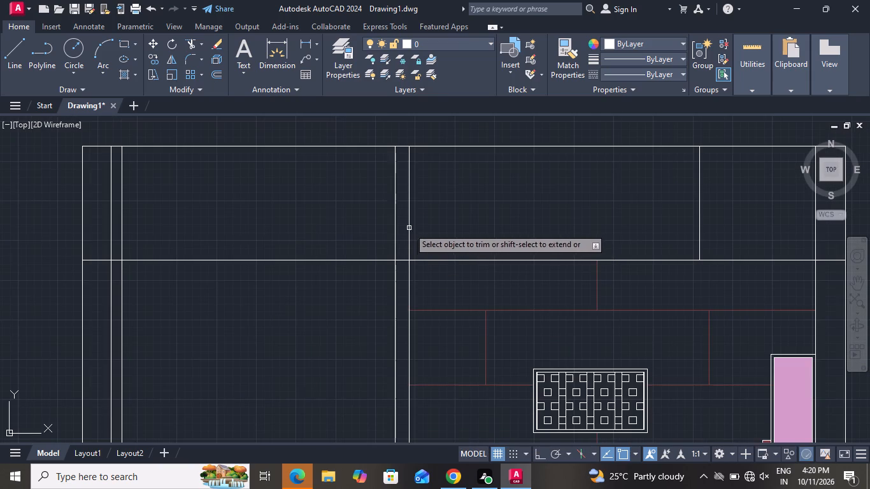
{"action": "left_click", "coordinate": [424, 215]}
{"action": "left_click", "coordinate": [364, 222]}
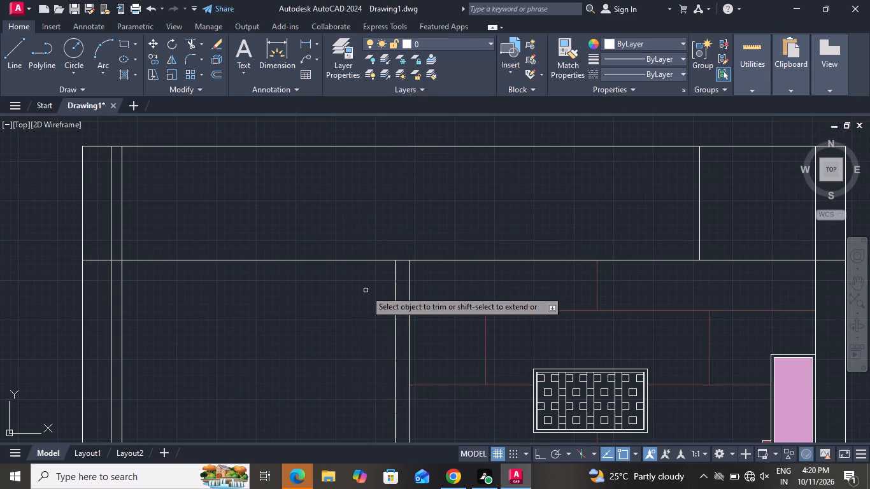
{"action": "scroll", "coordinate": [366, 290], "scroll_direction": "down", "scroll_amount": 1}
{"action": "left_click", "coordinate": [573, 240]}
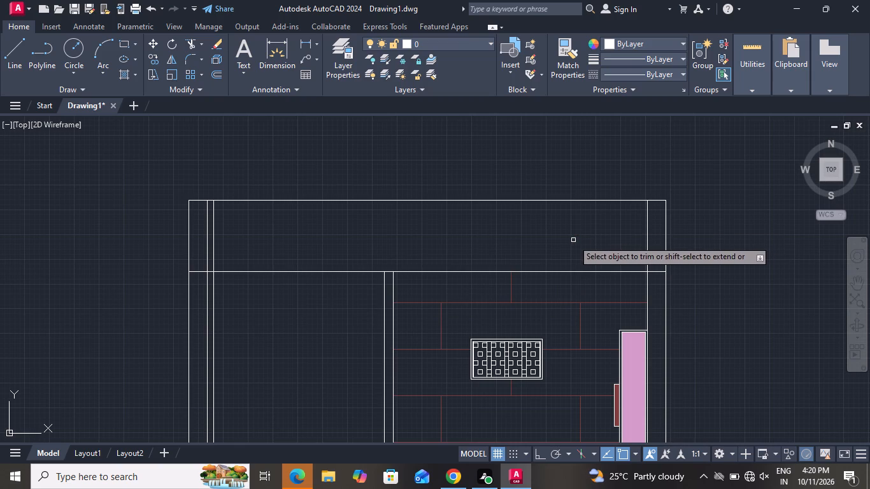
Trim the ceiling line's segments that run through section A's right and left outer walls.
{"action": "left_click", "coordinate": [659, 280]}
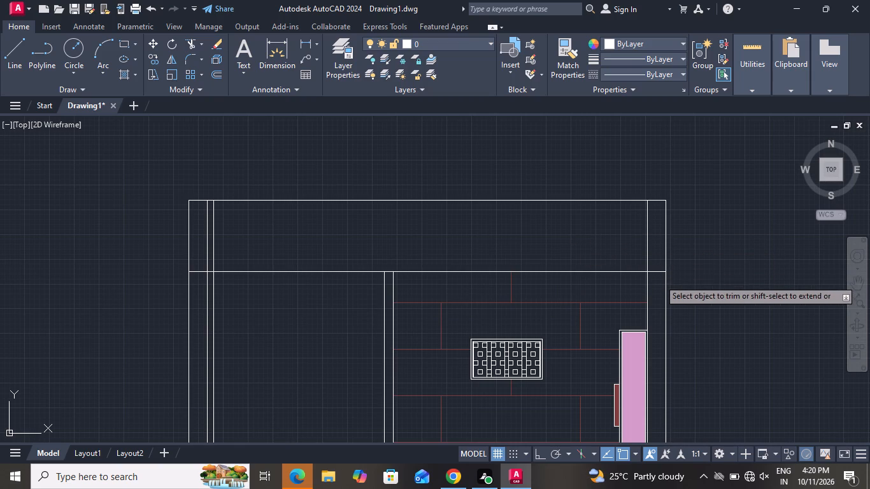
{"action": "left_click", "coordinate": [660, 256]}
{"action": "scroll", "coordinate": [180, 241], "scroll_direction": "up", "scroll_amount": 1}
{"action": "left_click", "coordinate": [210, 277]}
{"action": "left_click", "coordinate": [217, 332]}
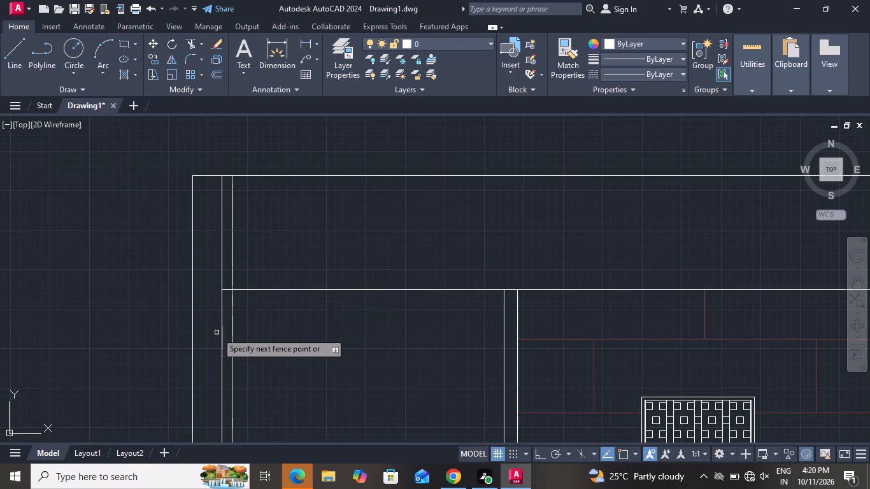
Trim away the extra vertical line beside the left outer wall's inner face, both above and below the ceiling line.
{"action": "left_click", "coordinate": [232, 275]}
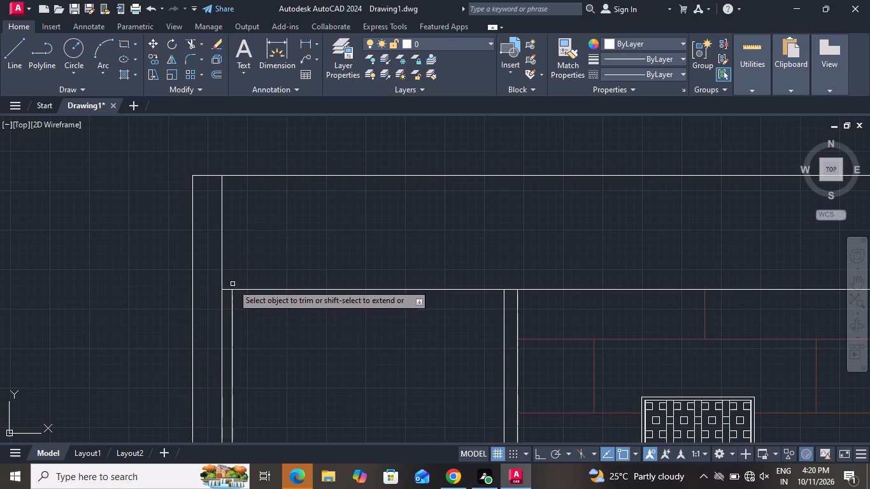
{"action": "left_click", "coordinate": [229, 316]}
{"action": "left_click", "coordinate": [236, 319]}
Trim the floor line's segment that runs through section A's left outer wall and end the Trim command.
{"action": "scroll", "coordinate": [245, 313], "scroll_direction": "down", "scroll_amount": 1}
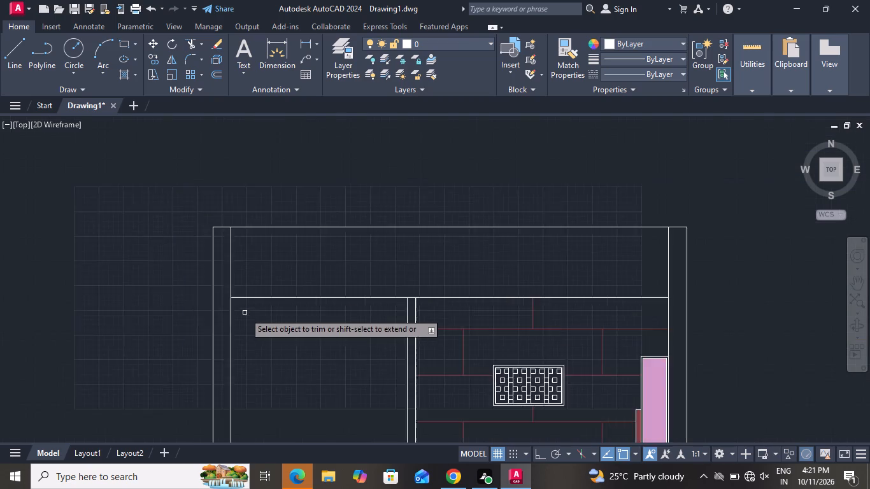
{"action": "scroll", "coordinate": [248, 313], "scroll_direction": "down", "scroll_amount": 2}
{"action": "scroll", "coordinate": [250, 390], "scroll_direction": "down", "scroll_amount": 1}
{"action": "scroll", "coordinate": [247, 391], "scroll_direction": "up", "scroll_amount": 1}
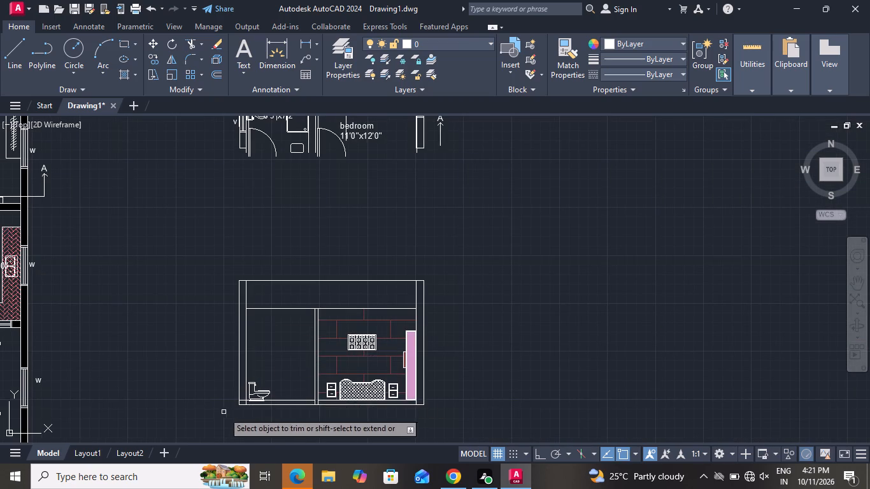
{"action": "scroll", "coordinate": [226, 420], "scroll_direction": "up", "scroll_amount": 3}
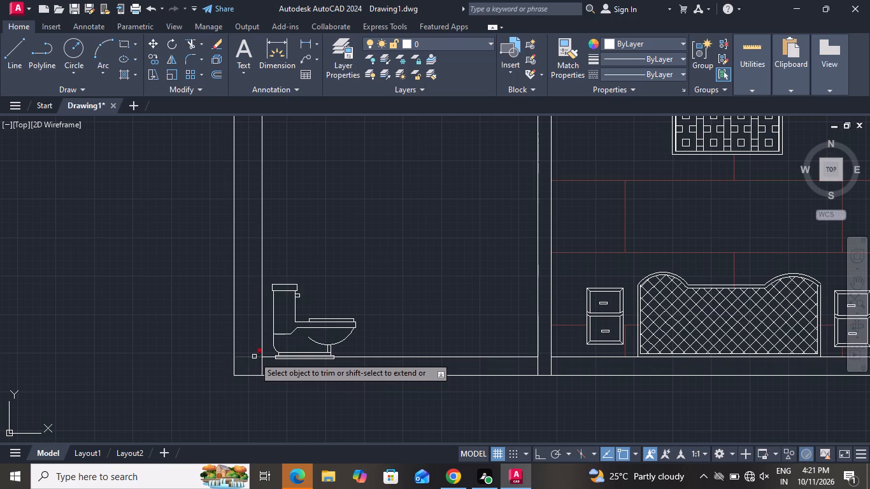
{"action": "left_click", "coordinate": [254, 357]}
{"action": "right_click", "coordinate": [255, 379]}
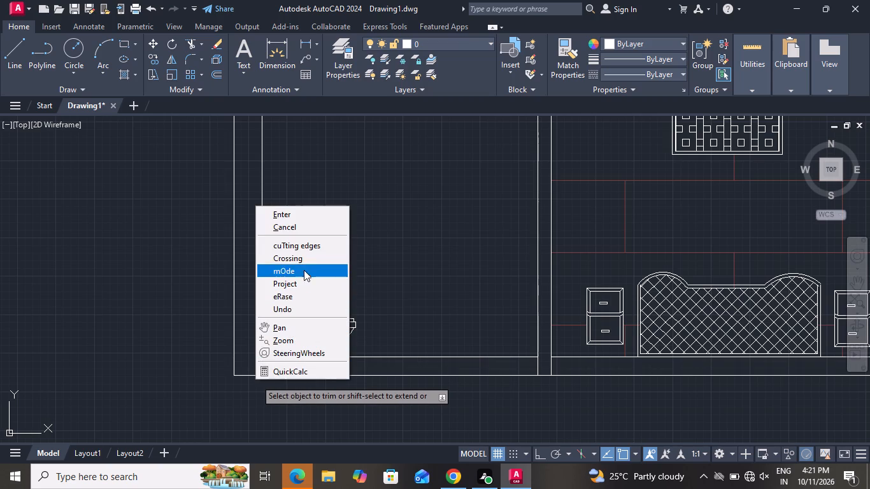
{"action": "left_click", "coordinate": [311, 227]}
Hatch the insides of section A's left and right outer walls with the ANSI31 pattern.
{"action": "scroll", "coordinate": [352, 293], "scroll_direction": "down", "scroll_amount": 1}
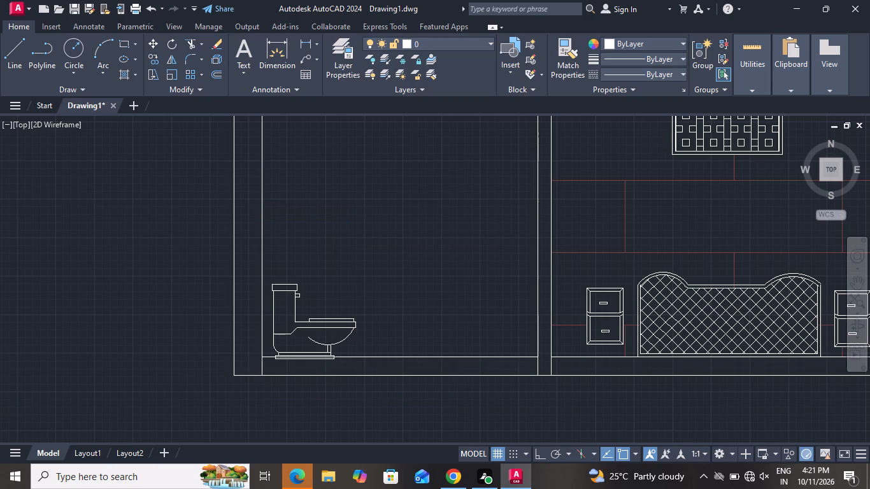
{"action": "scroll", "coordinate": [352, 293], "scroll_direction": "down", "scroll_amount": 1}
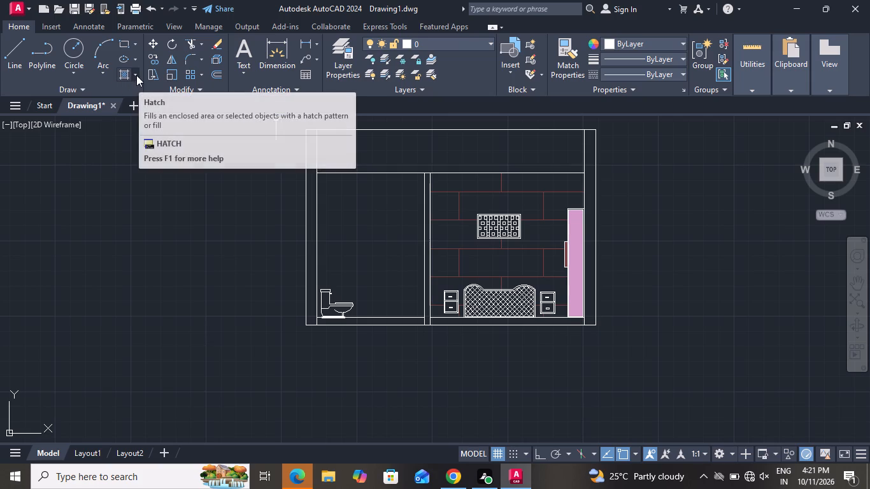
{"action": "left_click", "coordinate": [117, 74]}
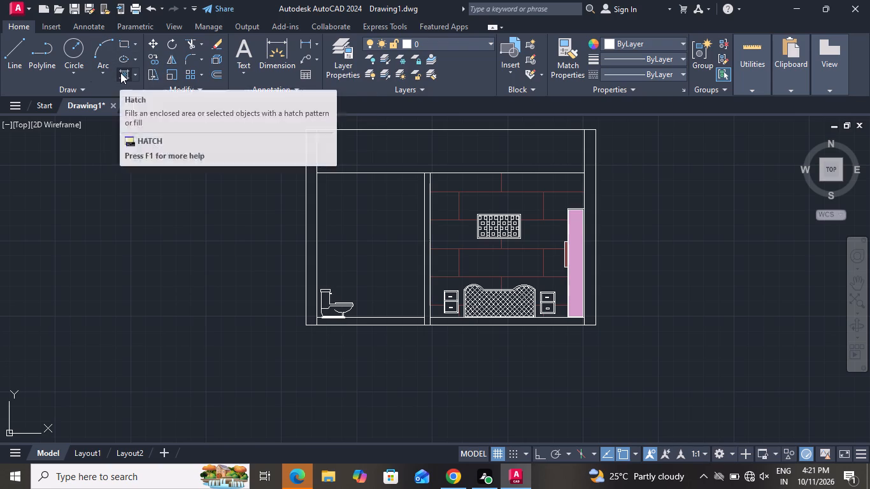
{"action": "left_click", "coordinate": [120, 73]}
{"action": "scroll", "coordinate": [149, 71], "scroll_direction": "up", "scroll_amount": 2}
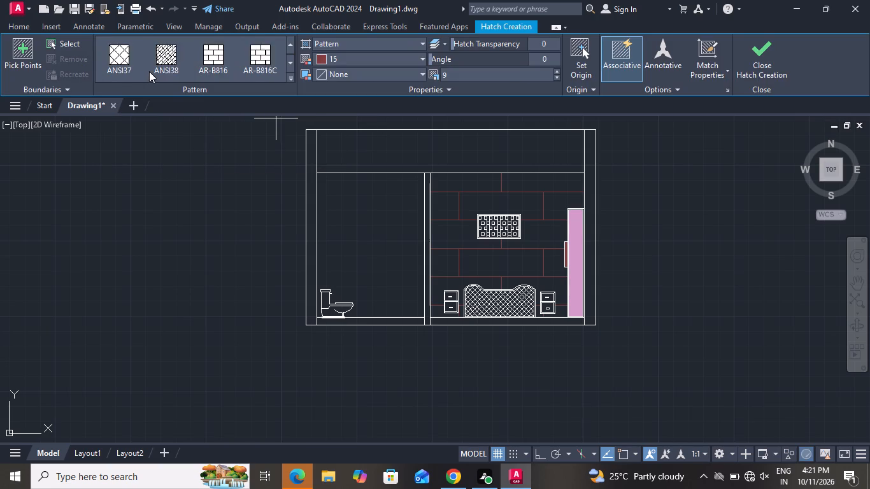
{"action": "scroll", "coordinate": [161, 66], "scroll_direction": "up", "scroll_amount": 1}
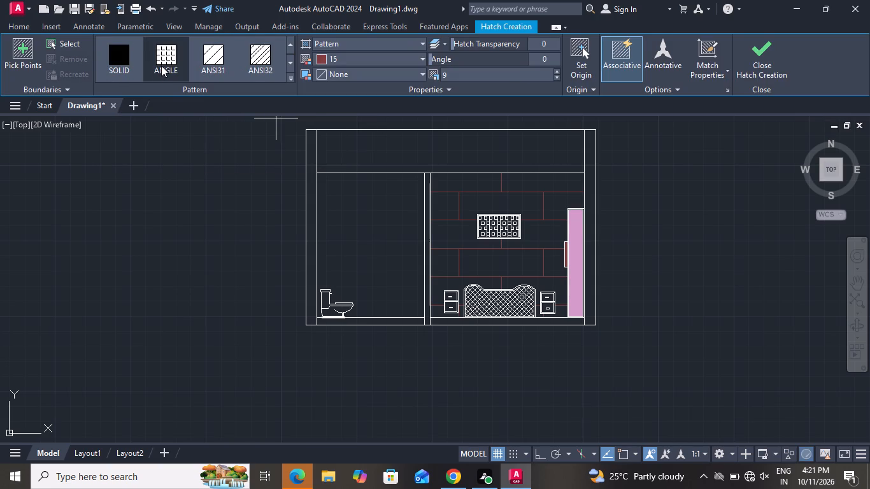
{"action": "left_click", "coordinate": [220, 57]}
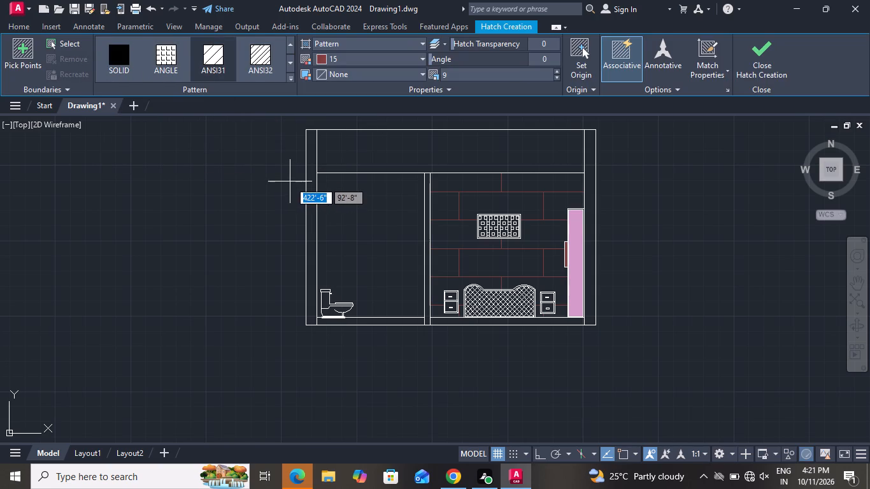
{"action": "left_click", "coordinate": [306, 181]}
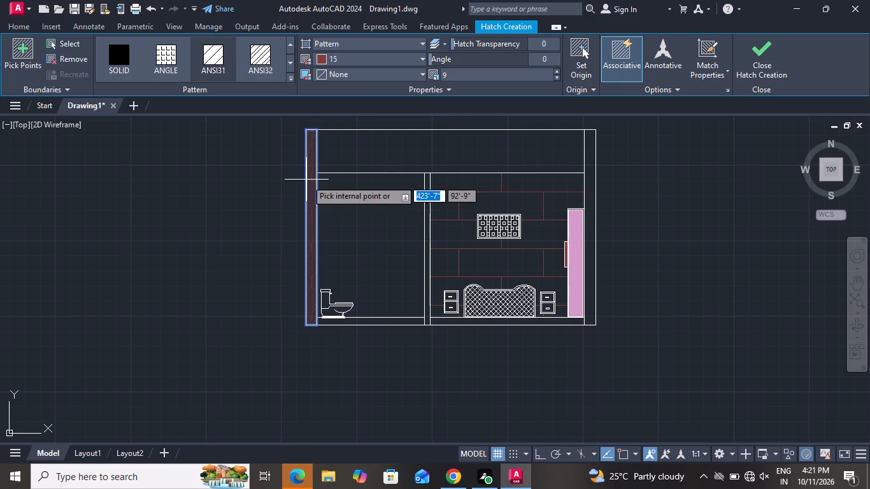
{"action": "left_click", "coordinate": [590, 202]}
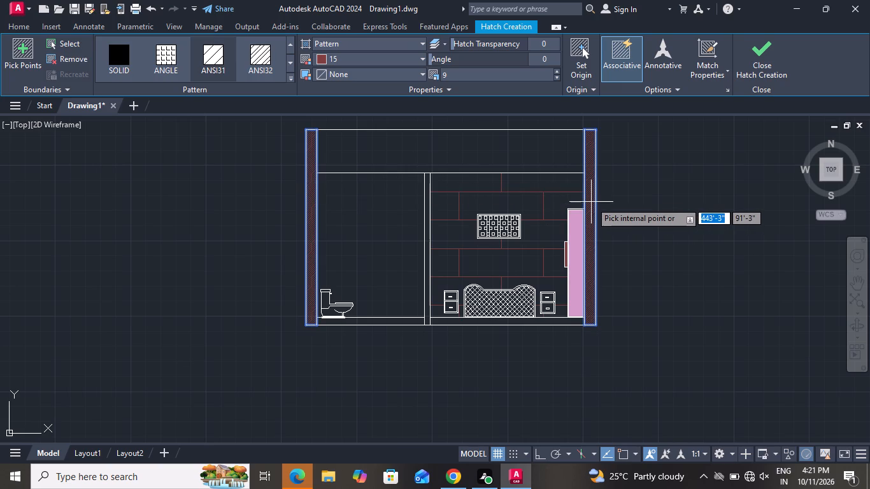
Set the outer-wall hatch colour to light pink 247,171,174 and its pattern scale to 33, and finish the hatch.
{"action": "left_click", "coordinate": [368, 58]}
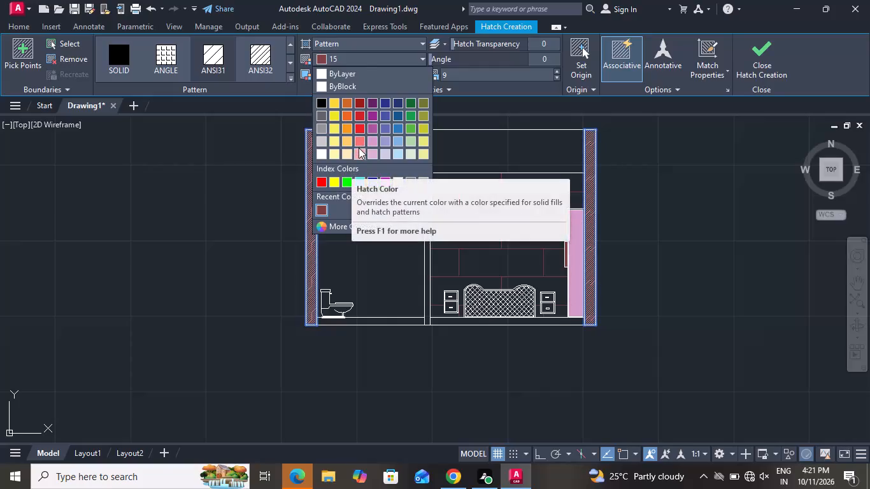
{"action": "left_click", "coordinate": [359, 146]}
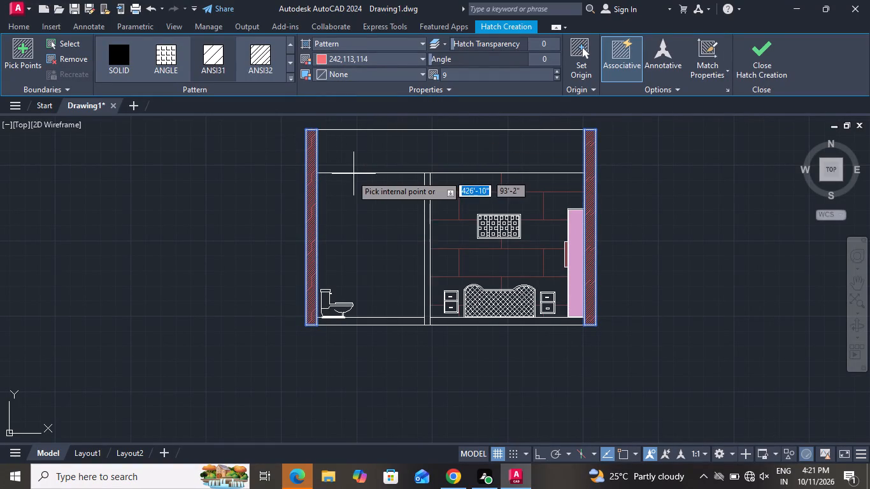
{"action": "left_click", "coordinate": [366, 59]}
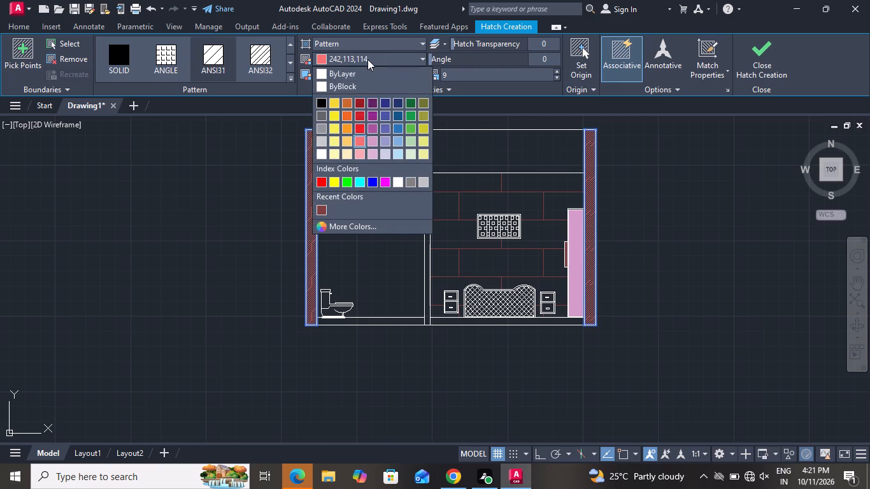
{"action": "left_click", "coordinate": [364, 151]}
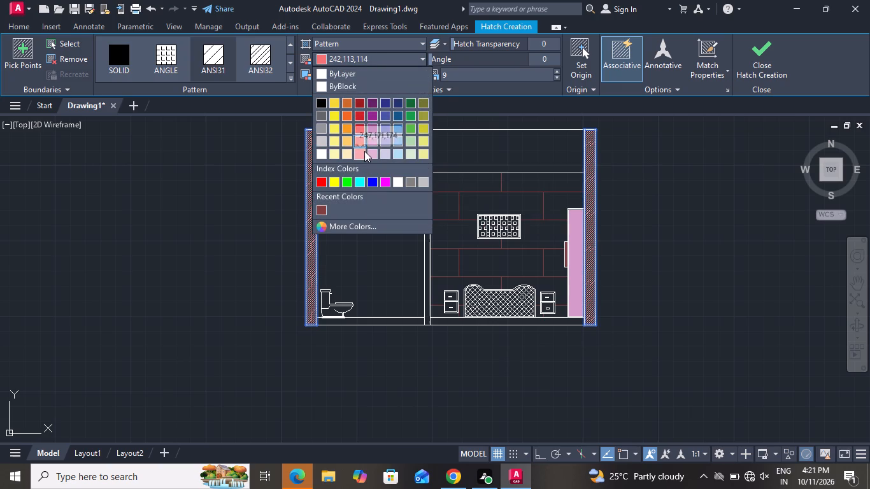
{"action": "left_click", "coordinate": [558, 71]}
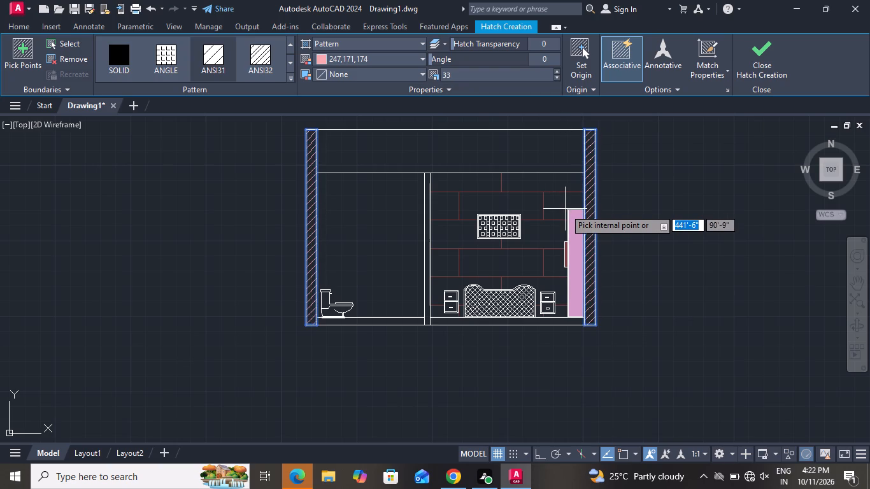
{"action": "key", "text": "Escape"}
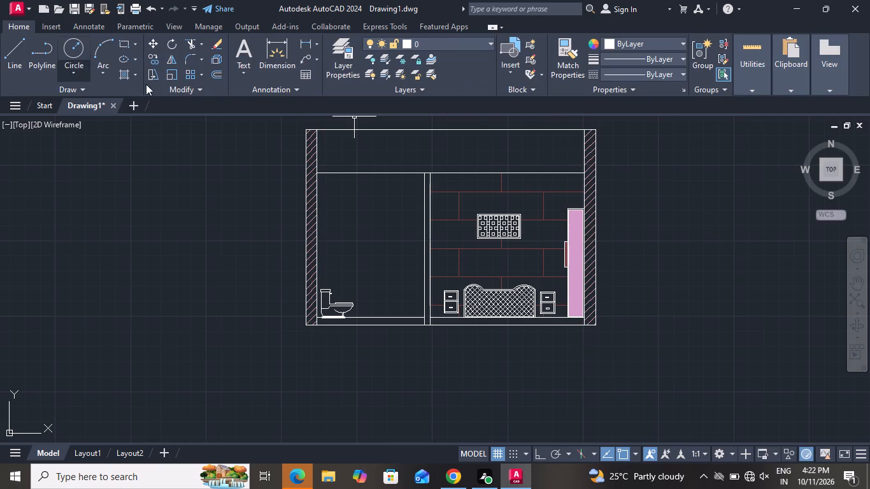
Hatch the band between section A's ceiling line and top line with the ANGLE pattern.
{"action": "left_click", "coordinate": [122, 73]}
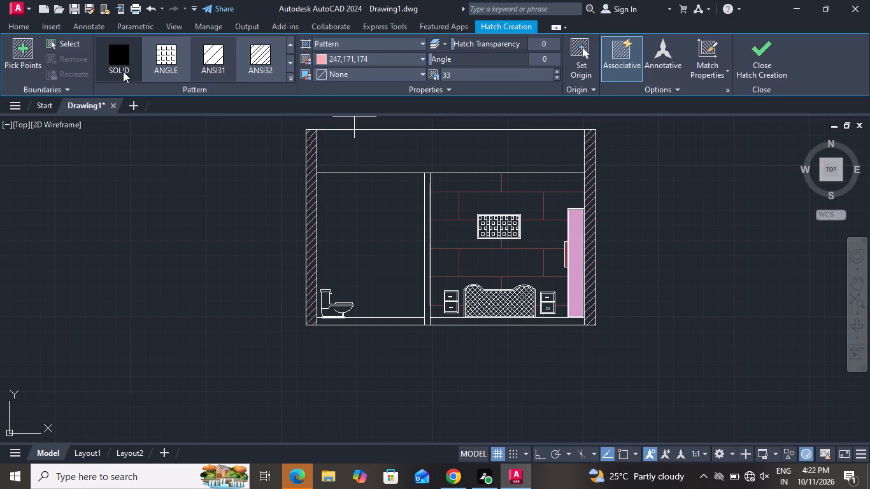
{"action": "left_click", "coordinate": [171, 58]}
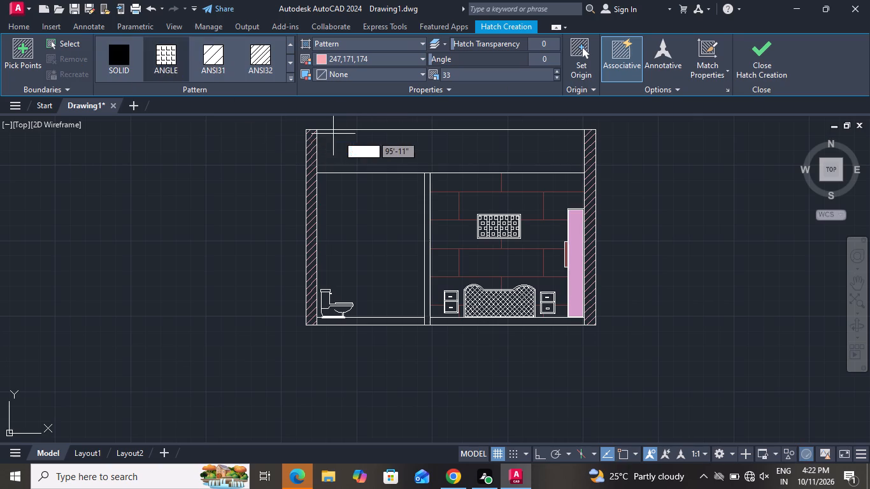
{"action": "left_click", "coordinate": [347, 137]}
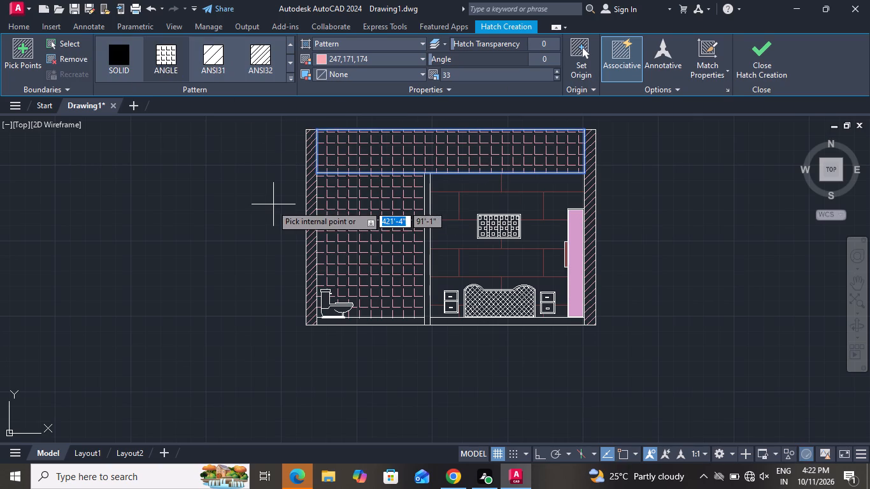
{"action": "right_click", "coordinate": [191, 205]}
{"action": "left_click", "coordinate": [199, 227]}
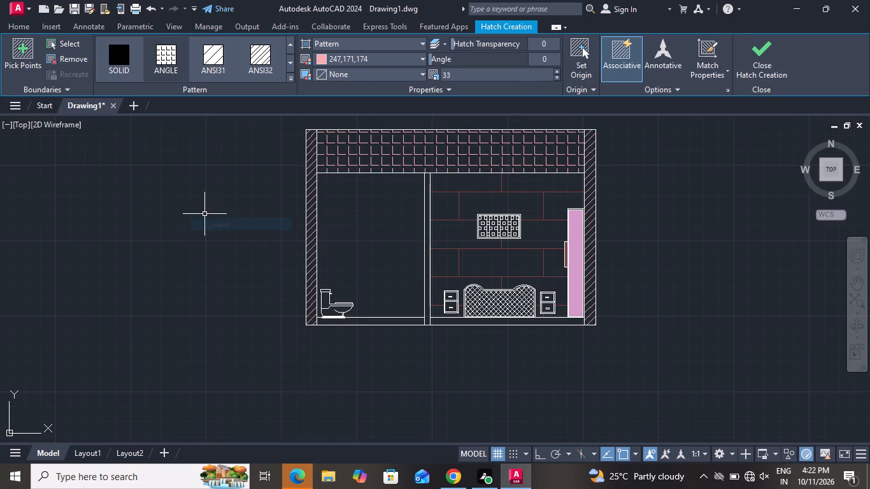
Change the colour of the hatch in the band above the ceiling to light blue 173,221,247.
{"action": "left_click", "coordinate": [424, 156]}
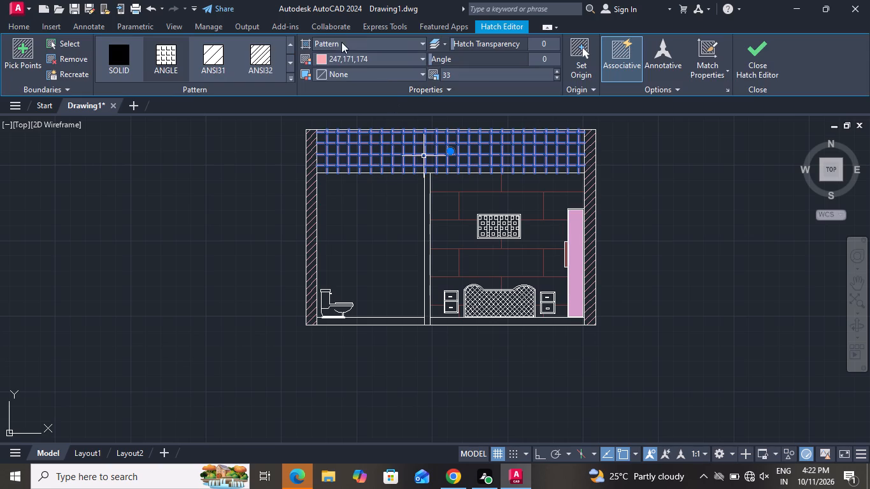
{"action": "left_click", "coordinate": [353, 59]}
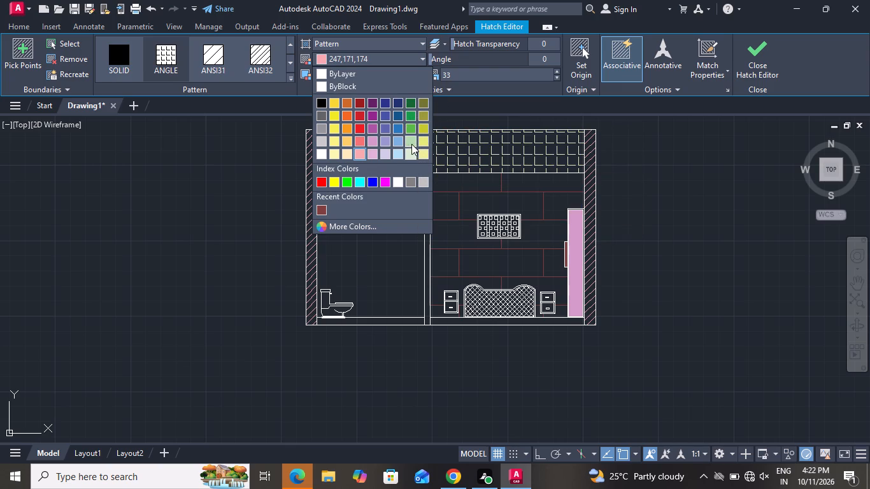
{"action": "left_click", "coordinate": [396, 157]}
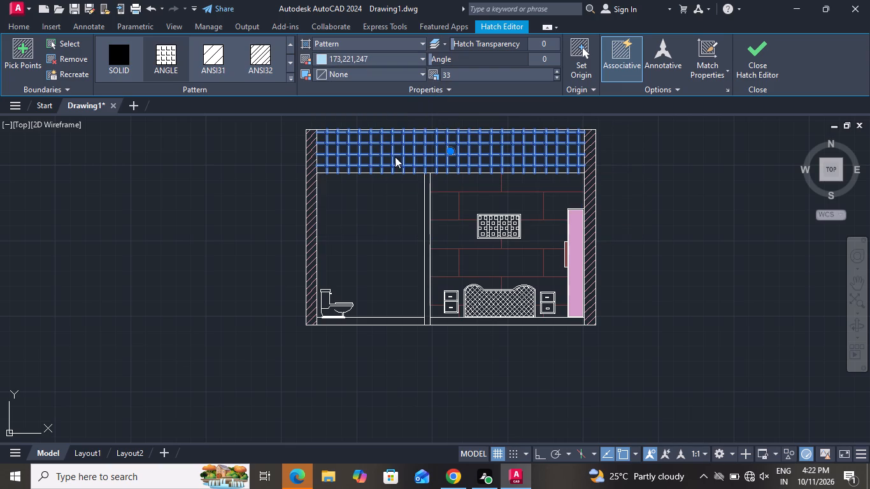
{"action": "key", "text": "Escape"}
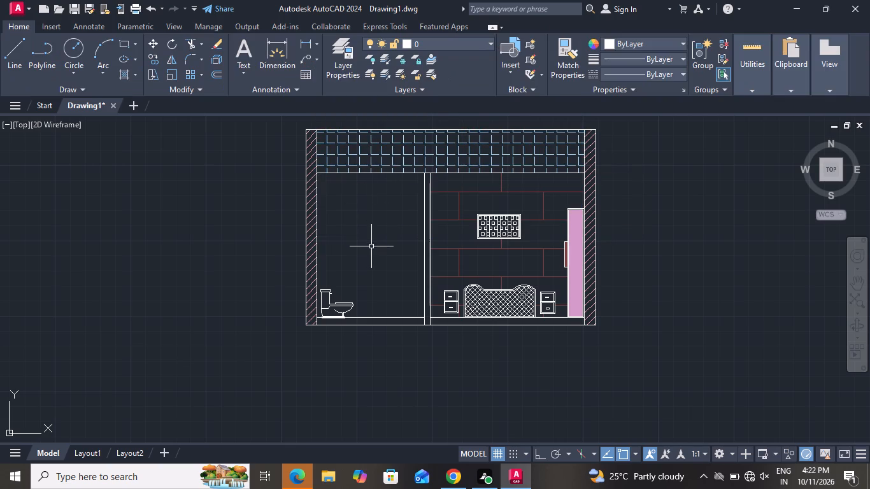
Hatch the partition wall between section A's toilet and bedroom with the ANSI31 pattern, colour 247,171,174 and scale 33.
{"action": "left_click", "coordinate": [121, 76]}
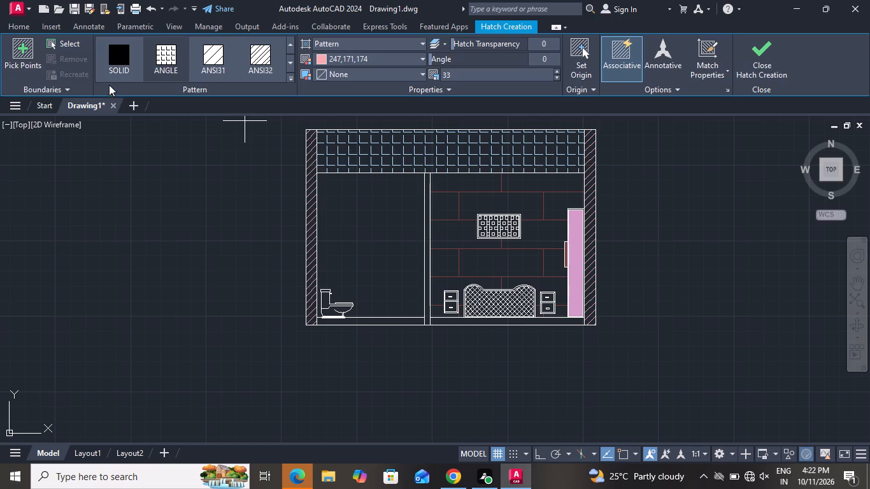
{"action": "left_click", "coordinate": [217, 66]}
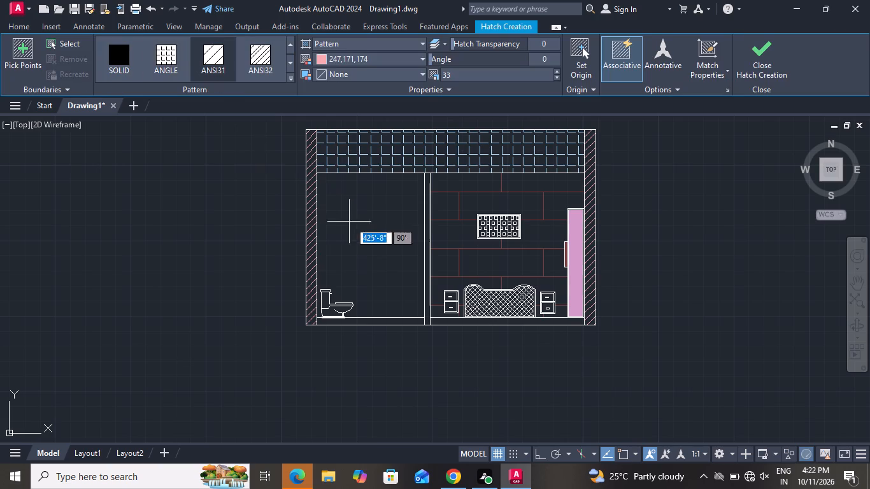
{"action": "left_click", "coordinate": [427, 221]}
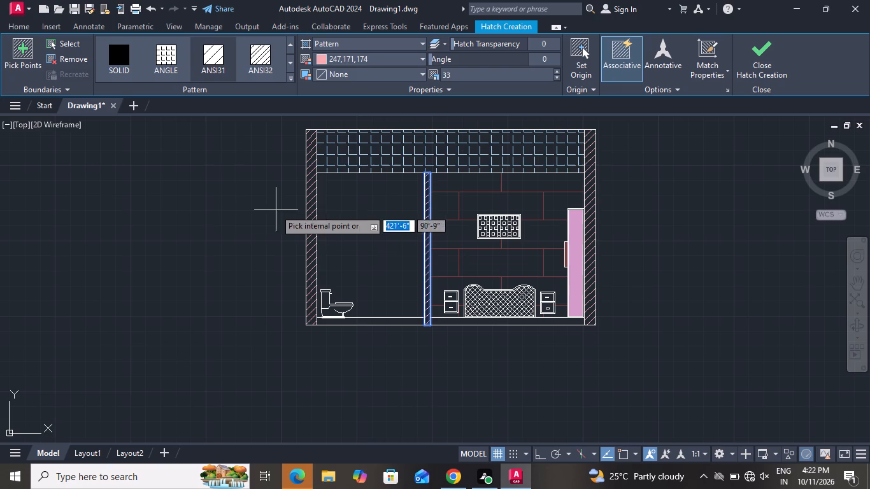
{"action": "right_click", "coordinate": [193, 201]}
{"action": "left_click", "coordinate": [208, 220]}
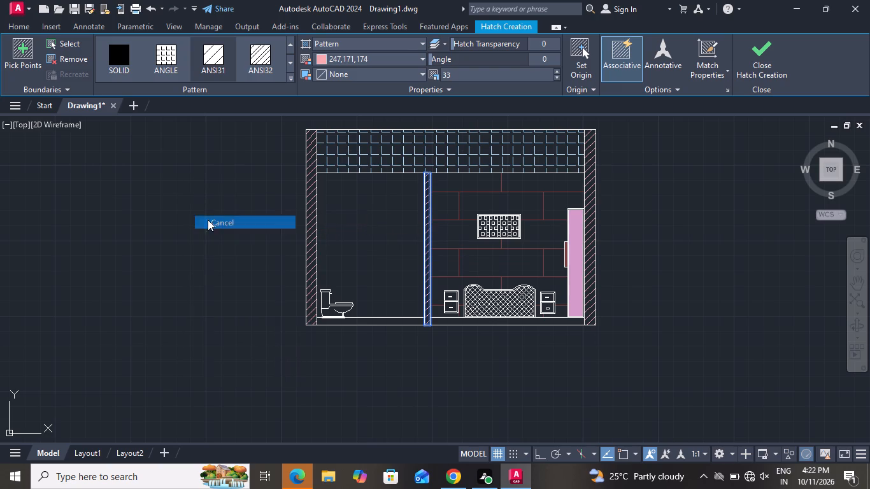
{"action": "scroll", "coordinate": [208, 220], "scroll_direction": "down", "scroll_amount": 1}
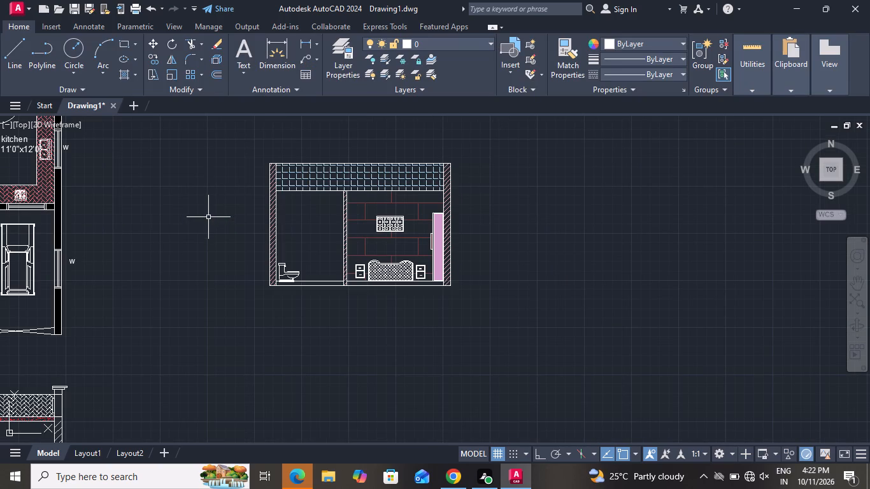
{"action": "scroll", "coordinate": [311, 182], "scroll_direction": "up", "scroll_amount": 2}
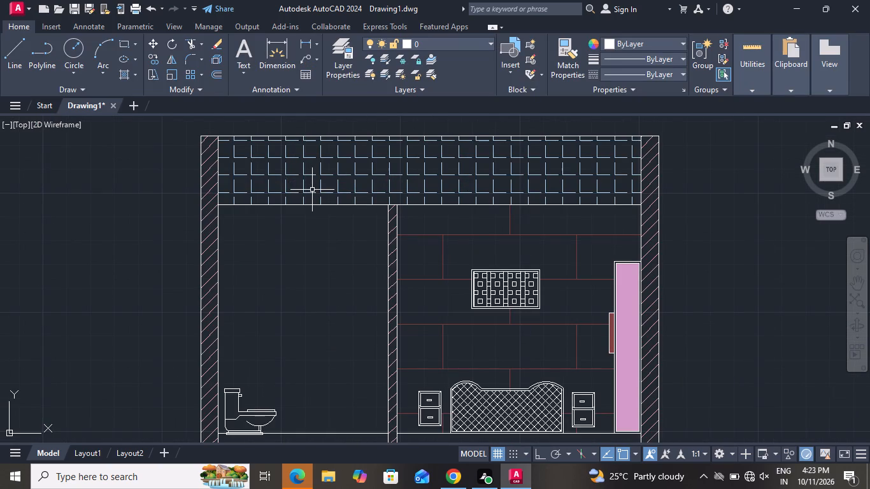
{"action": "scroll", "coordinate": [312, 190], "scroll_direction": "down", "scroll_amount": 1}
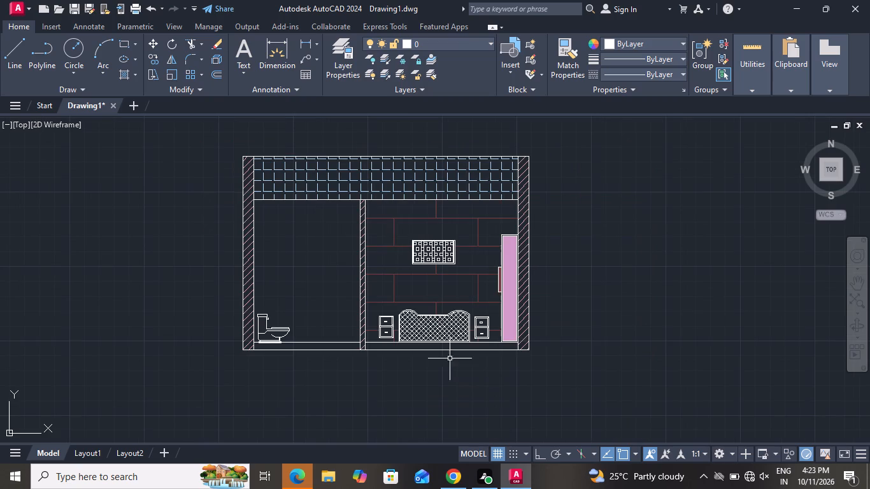
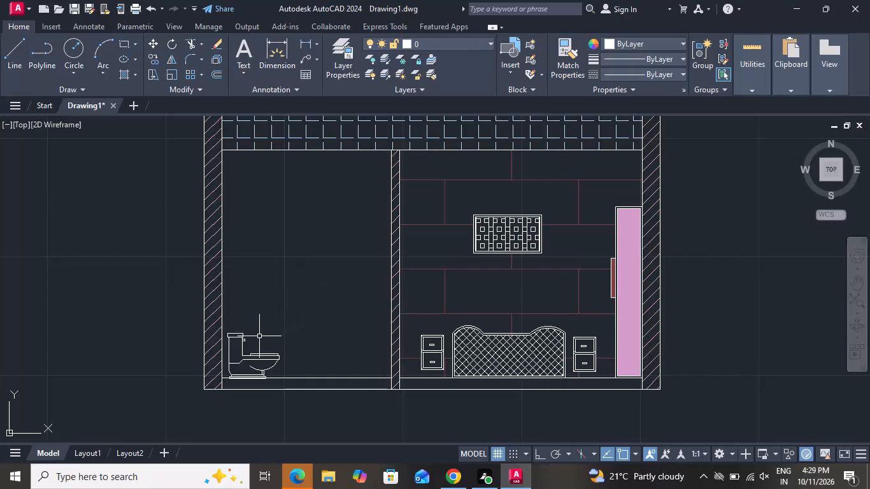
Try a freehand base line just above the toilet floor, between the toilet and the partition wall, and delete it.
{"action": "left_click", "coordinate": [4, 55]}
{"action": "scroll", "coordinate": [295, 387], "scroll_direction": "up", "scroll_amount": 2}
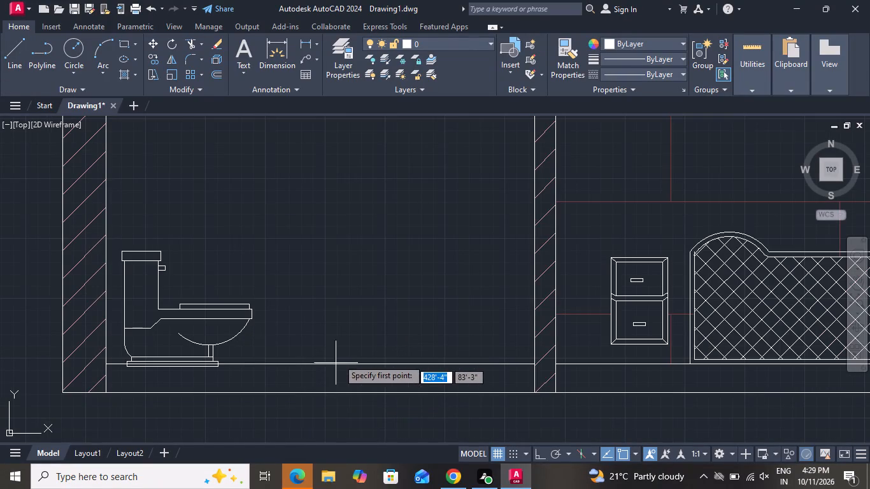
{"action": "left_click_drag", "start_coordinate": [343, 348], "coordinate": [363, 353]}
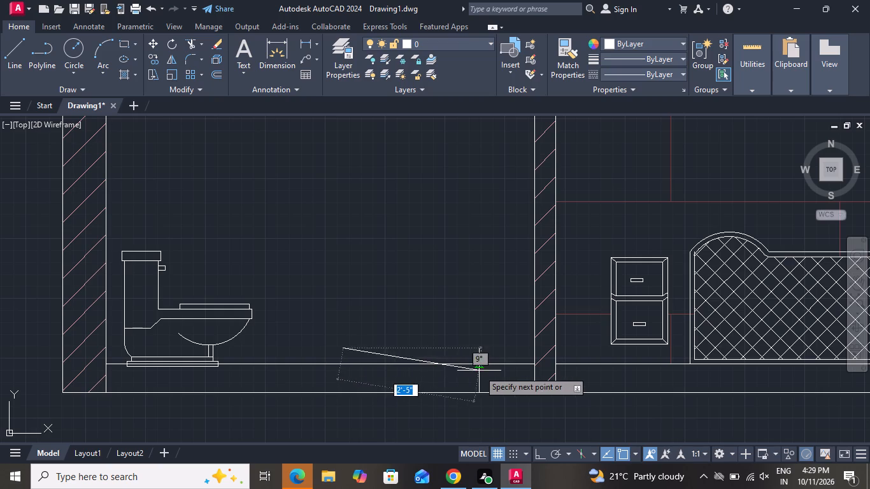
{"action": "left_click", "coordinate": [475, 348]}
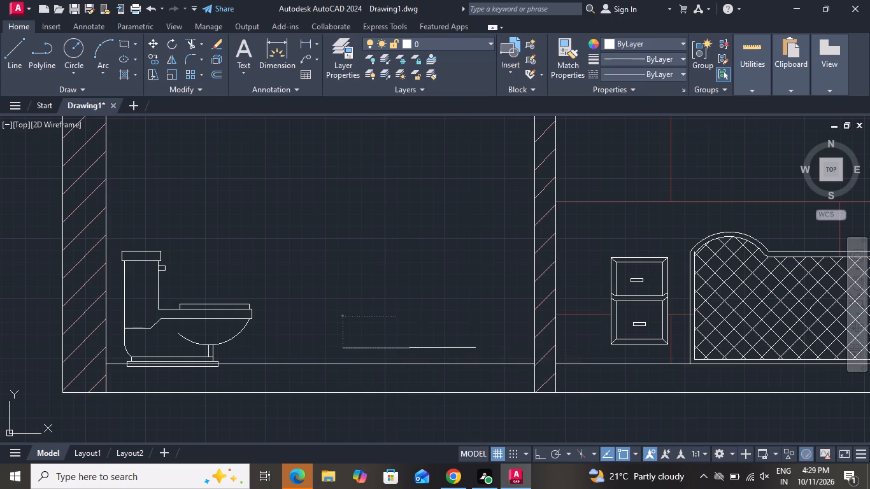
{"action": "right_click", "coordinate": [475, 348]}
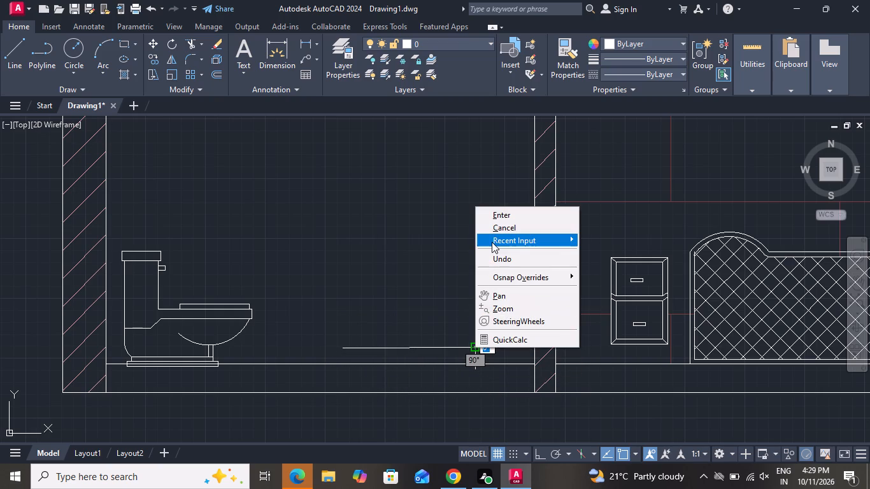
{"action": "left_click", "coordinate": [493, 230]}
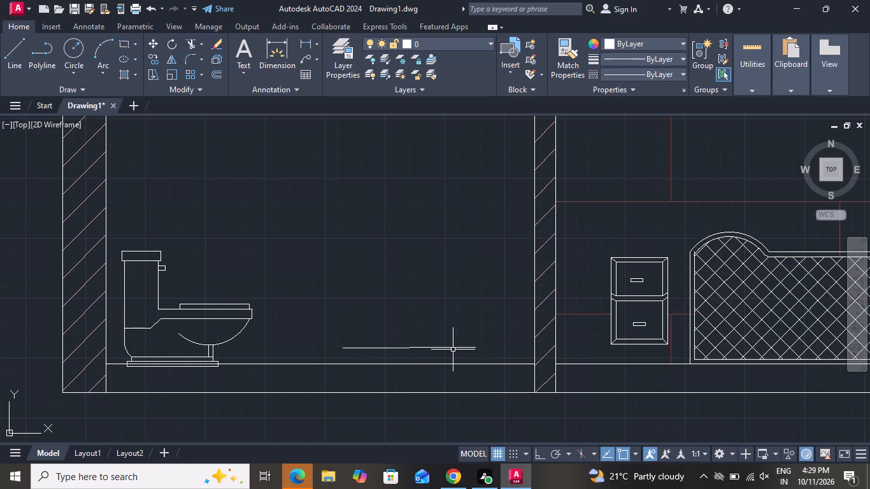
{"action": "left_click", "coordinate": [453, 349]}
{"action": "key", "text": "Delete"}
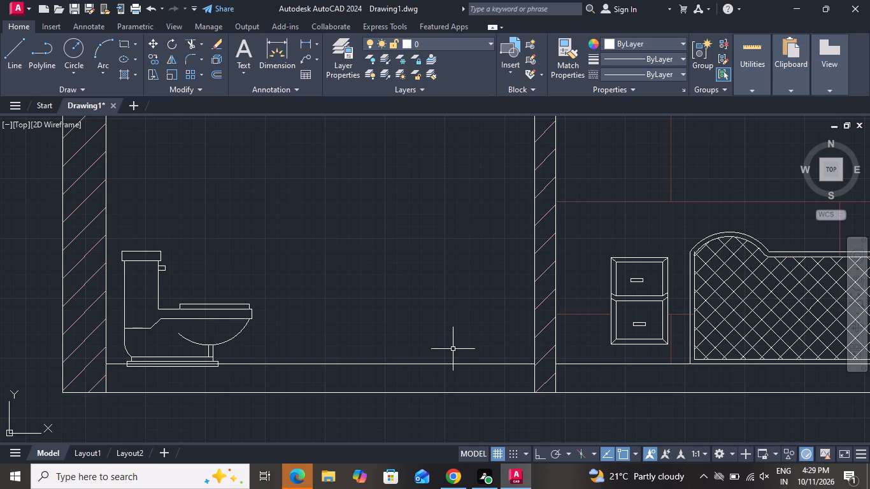
With Ortho on, draw a horizontal base line just above the toilet floor, between the toilet and the partition wall.
{"action": "left_click", "coordinate": [18, 38]}
{"action": "left_click", "coordinate": [542, 455]}
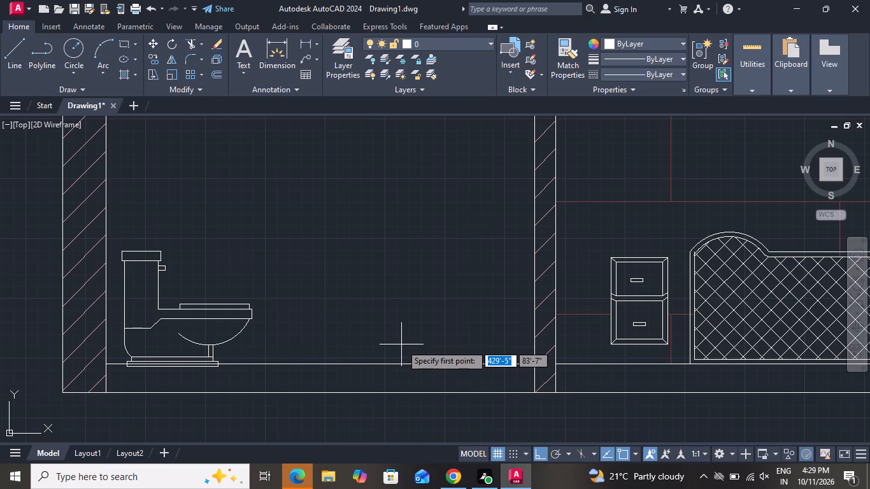
{"action": "left_click", "coordinate": [384, 344]}
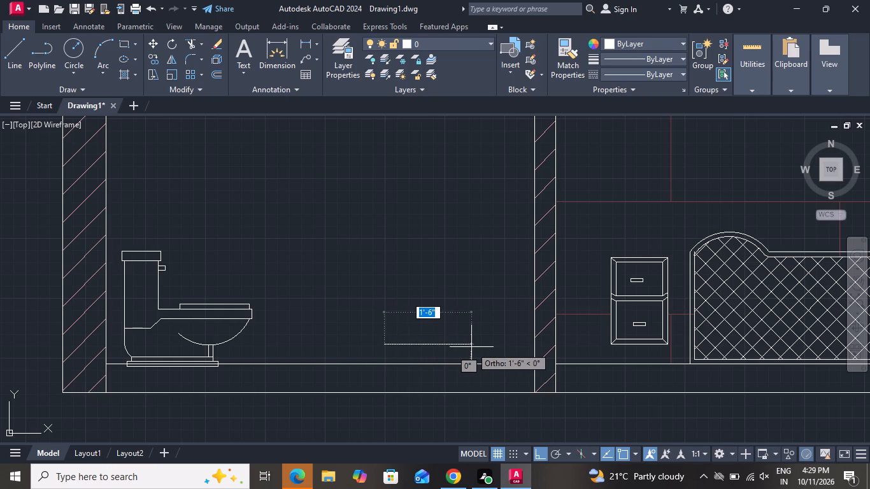
{"action": "left_click", "coordinate": [485, 347]}
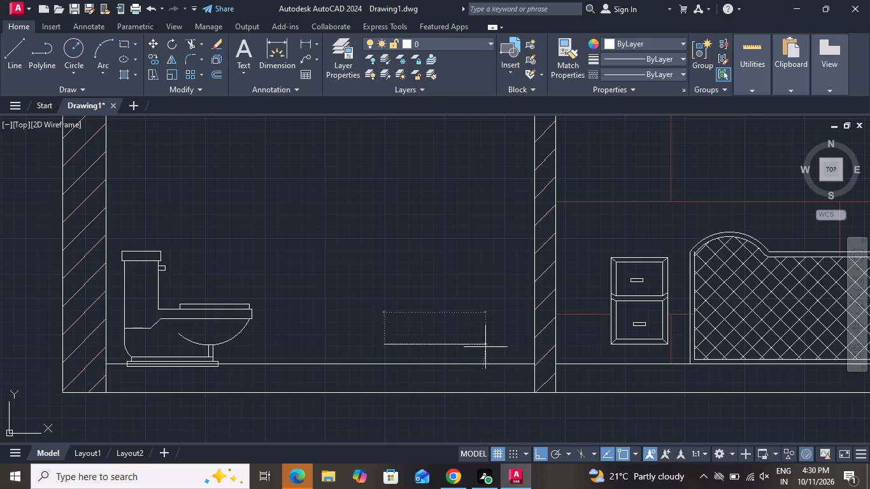
{"action": "right_click", "coordinate": [485, 347]}
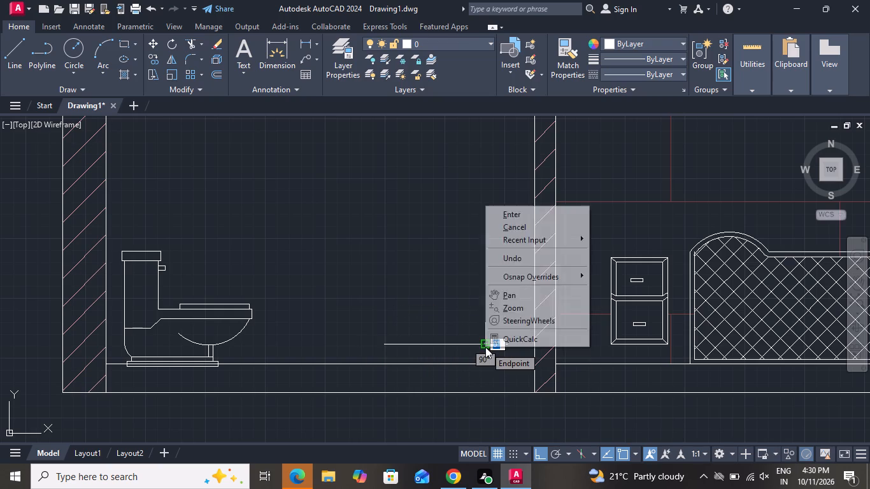
{"action": "left_click", "coordinate": [494, 224]}
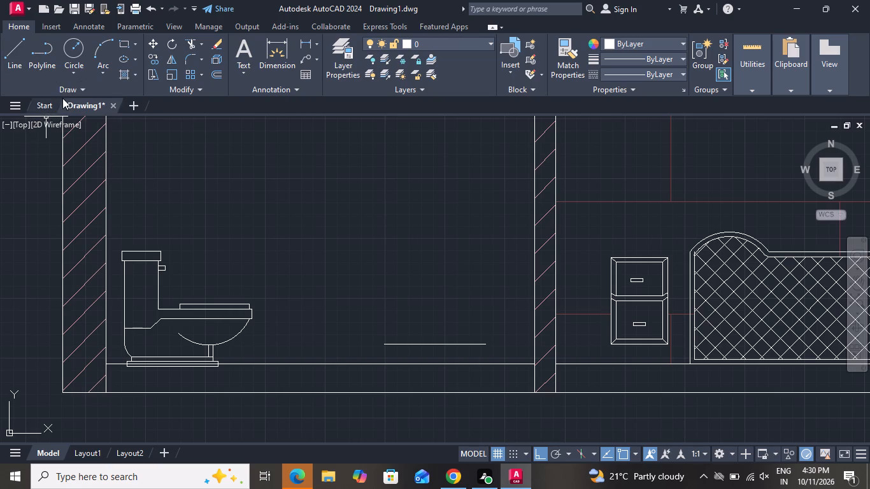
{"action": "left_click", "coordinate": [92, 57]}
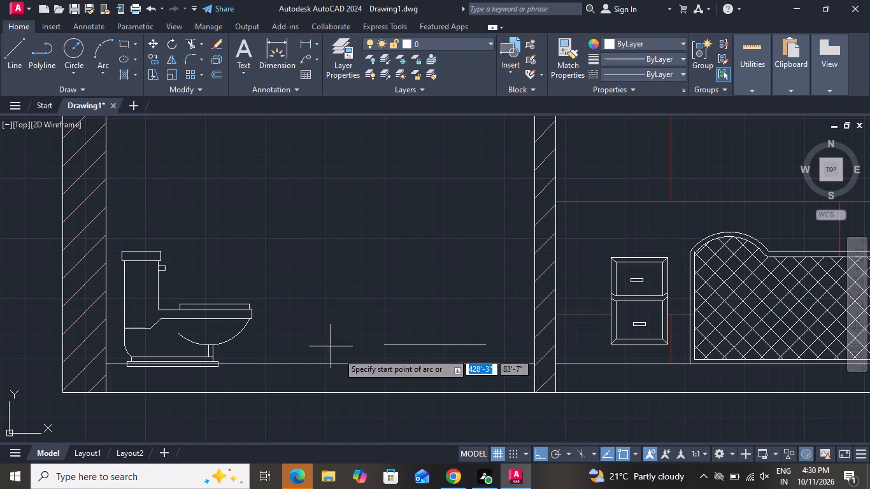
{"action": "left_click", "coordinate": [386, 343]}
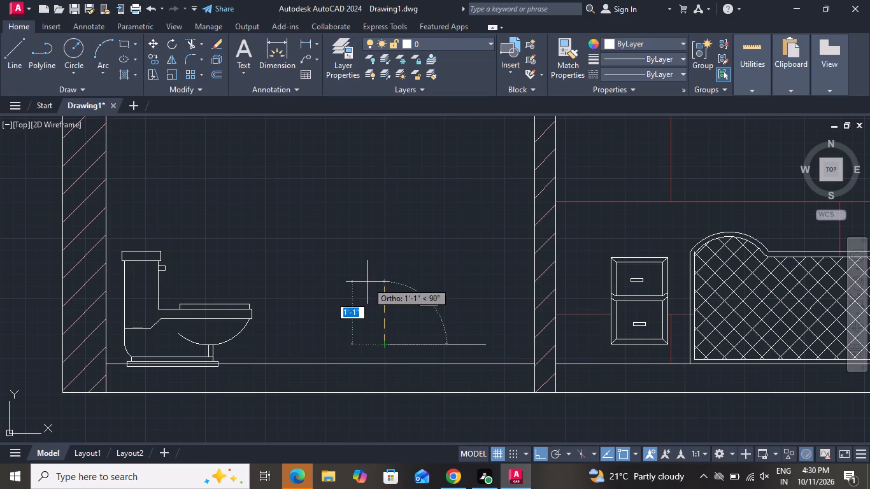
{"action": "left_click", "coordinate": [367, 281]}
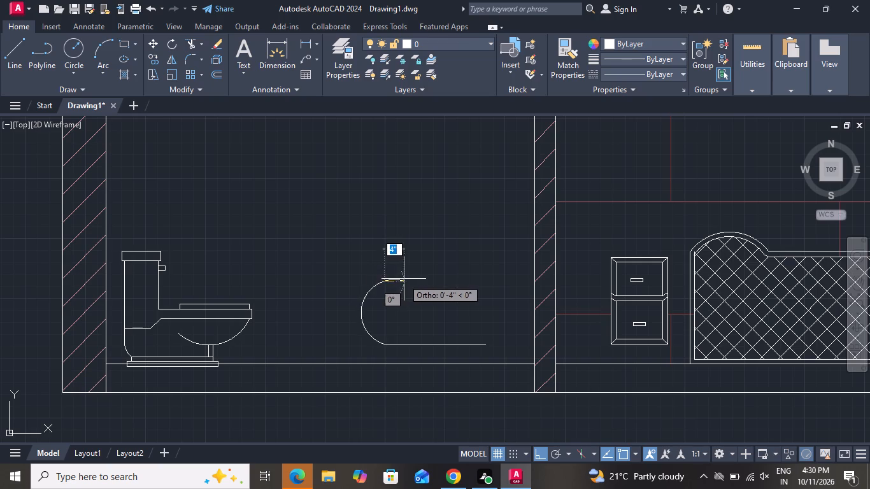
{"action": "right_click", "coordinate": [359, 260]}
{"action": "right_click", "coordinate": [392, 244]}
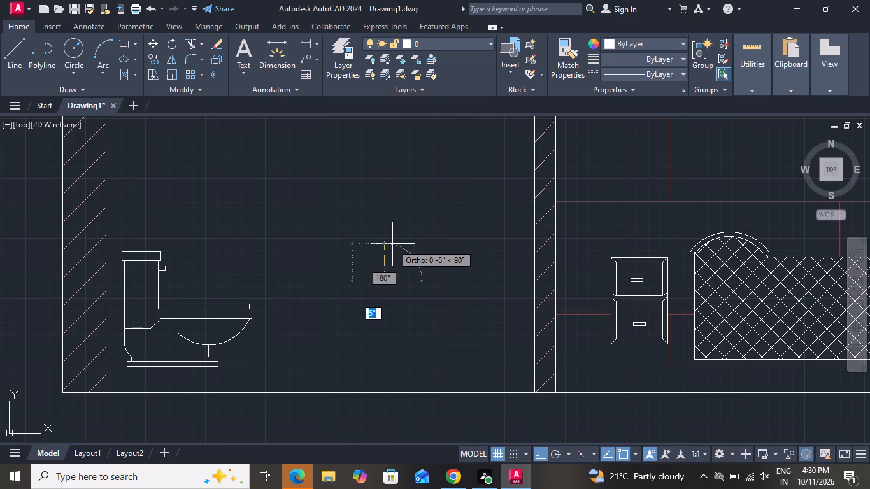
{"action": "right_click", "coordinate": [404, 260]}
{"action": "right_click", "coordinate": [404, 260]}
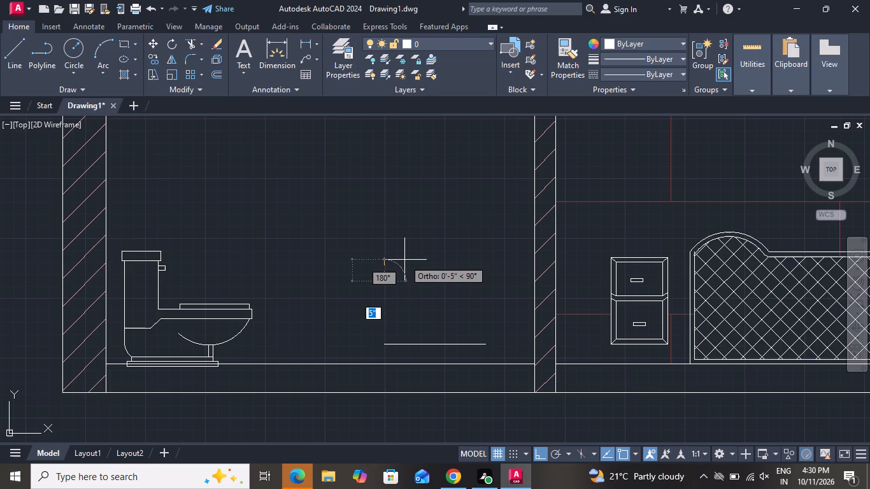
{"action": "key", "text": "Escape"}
Draw an open spline above the base line that runs towards the partition wall, curves upward and turns back towards the toilet.
{"action": "key", "text": "s"}
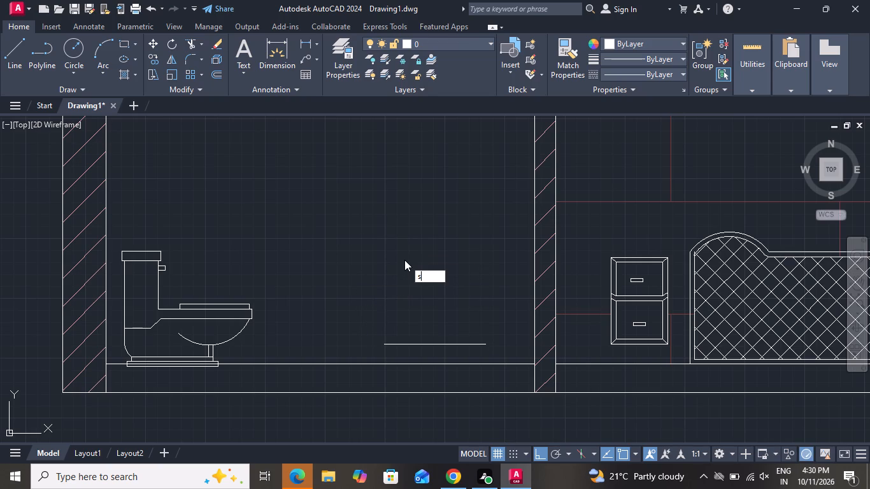
{"action": "key", "text": "p"}
{"action": "type", "text": "l"}
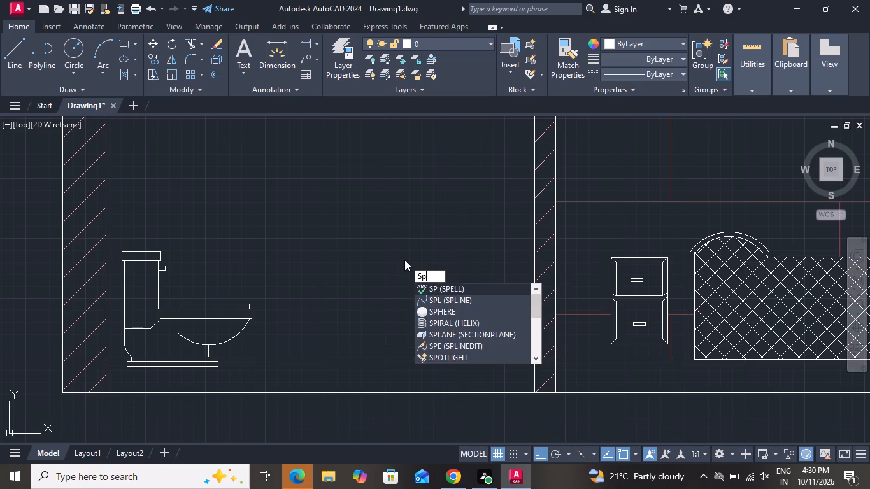
{"action": "key", "text": "space"}
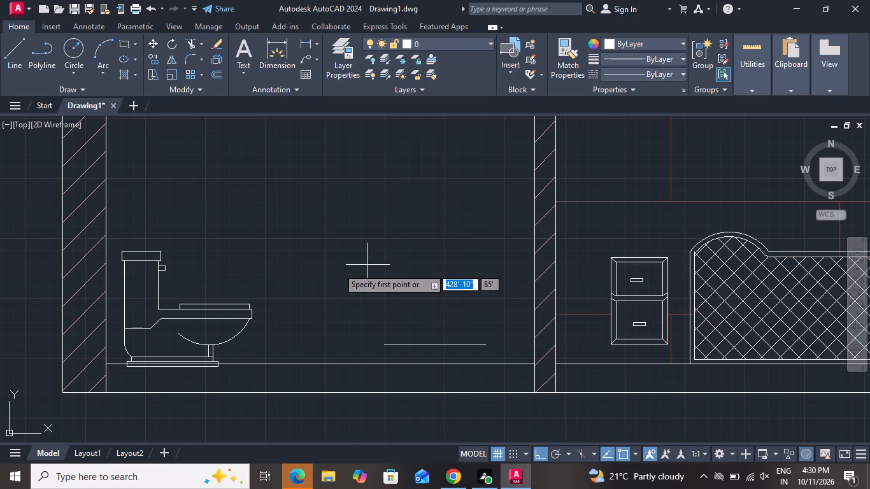
{"action": "left_click", "coordinate": [380, 297]}
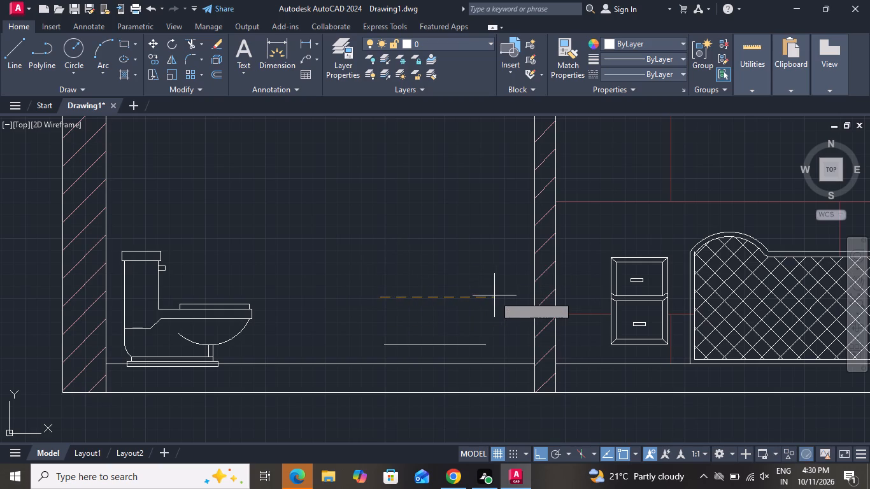
{"action": "left_click", "coordinate": [494, 295]}
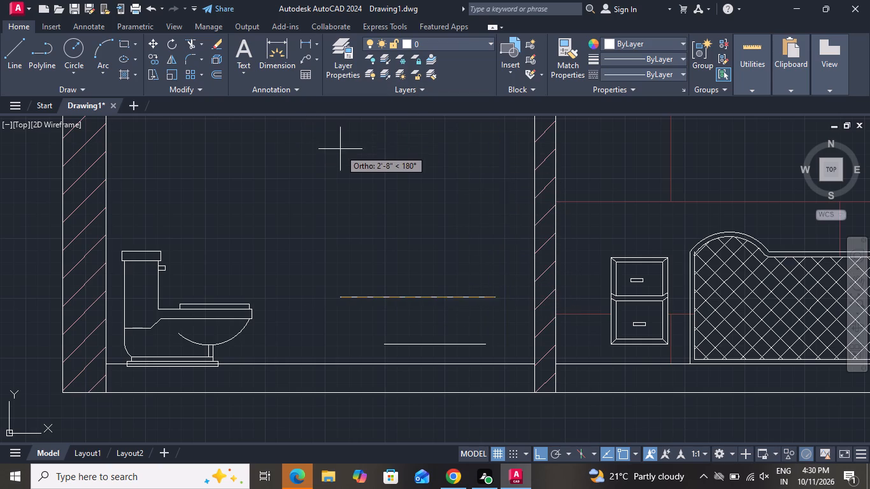
{"action": "scroll", "coordinate": [340, 152], "scroll_direction": "down", "scroll_amount": 2}
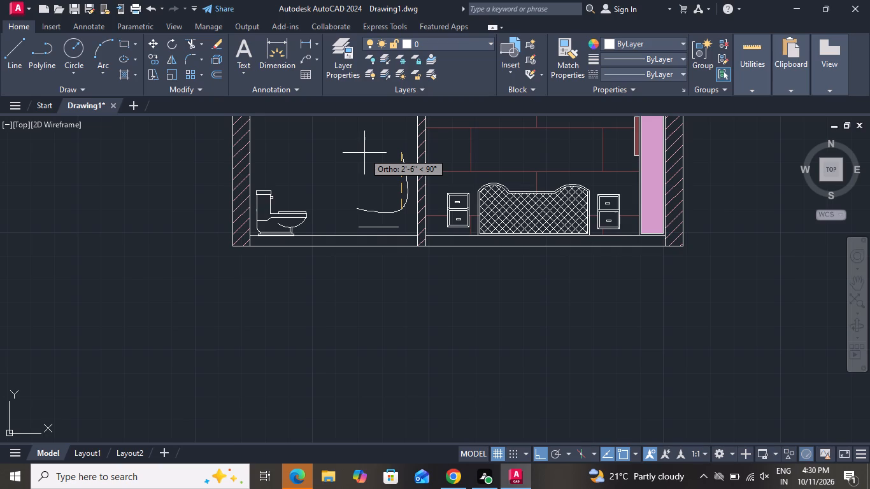
{"action": "left_click", "coordinate": [364, 153]}
{"action": "left_click", "coordinate": [364, 153]}
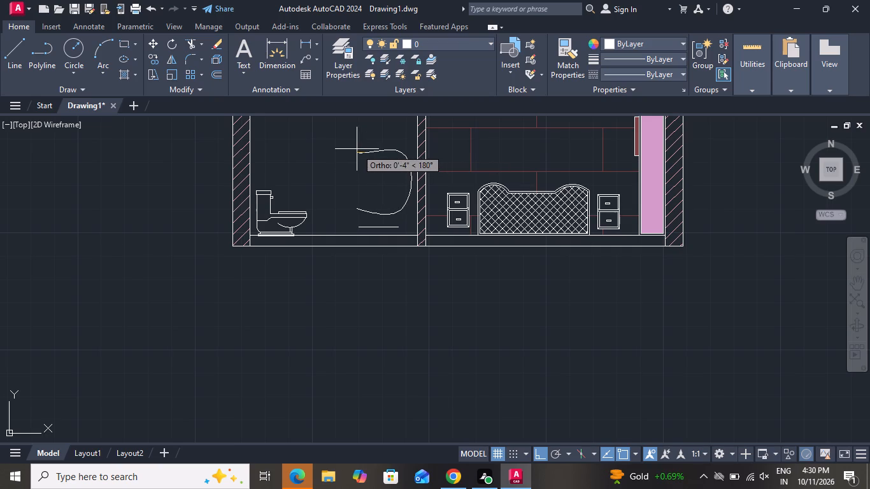
{"action": "key", "text": "Return"}
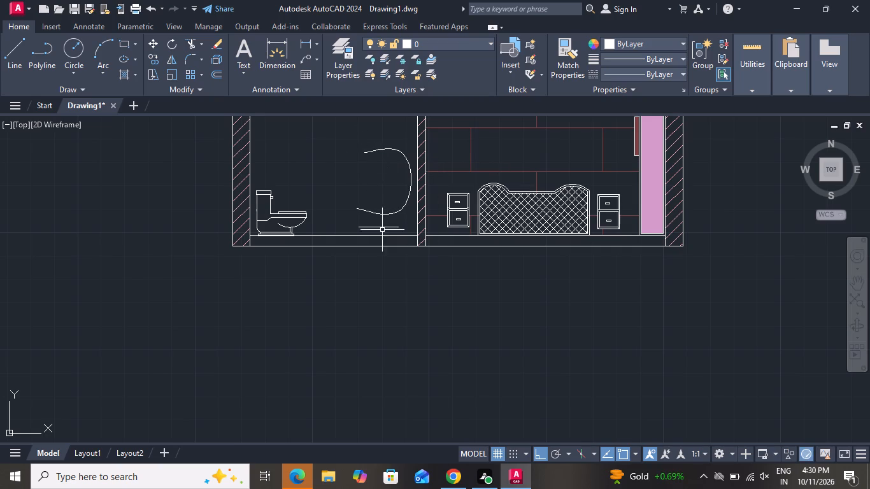
Draw a spline from the base line's toilet-side end up to the large curve's lower end, finishing with a lip about 2" long.
{"action": "scroll", "coordinate": [334, 206], "scroll_direction": "up", "scroll_amount": 2}
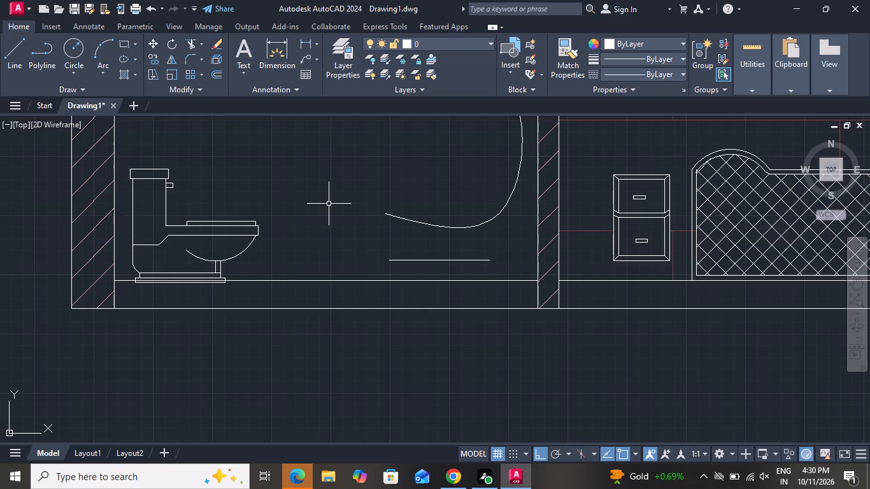
{"action": "key", "text": "s"}
{"action": "type", "text": "pl"}
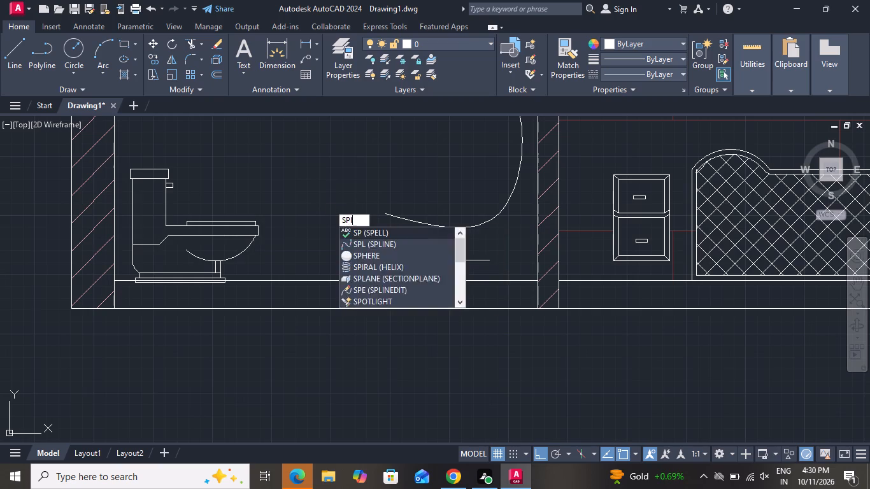
{"action": "key", "text": "space"}
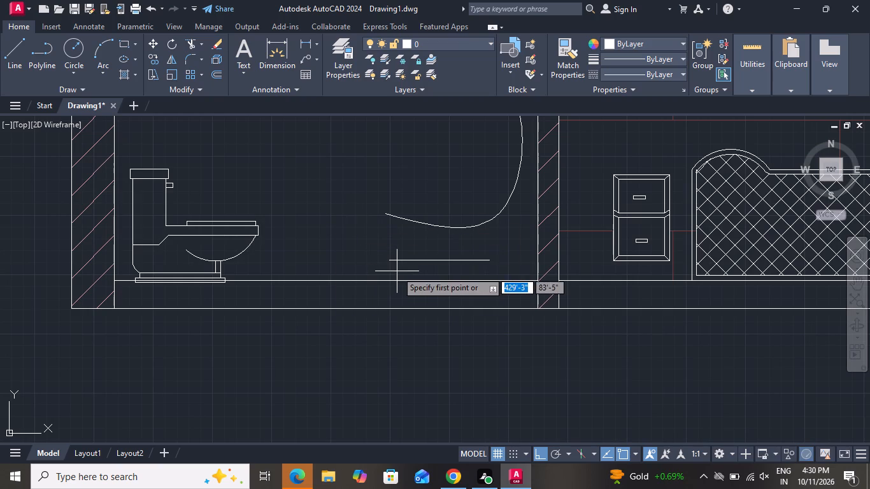
{"action": "left_click", "coordinate": [388, 260]}
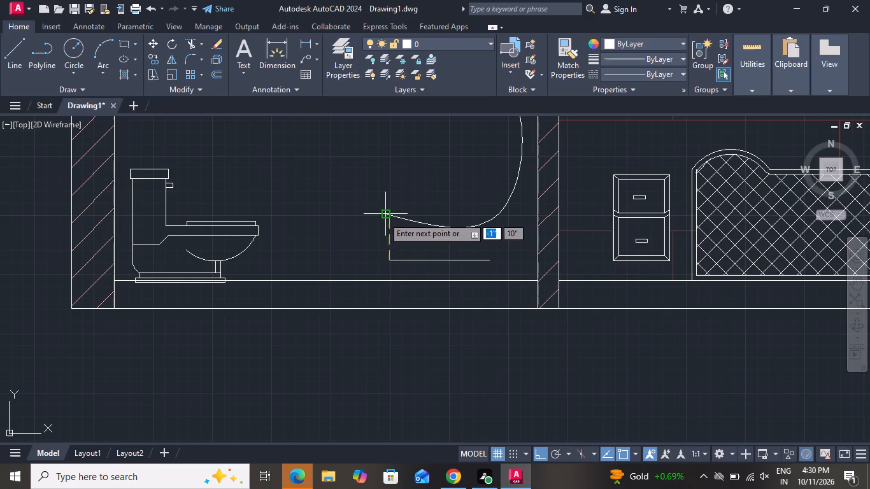
{"action": "left_click", "coordinate": [383, 216]}
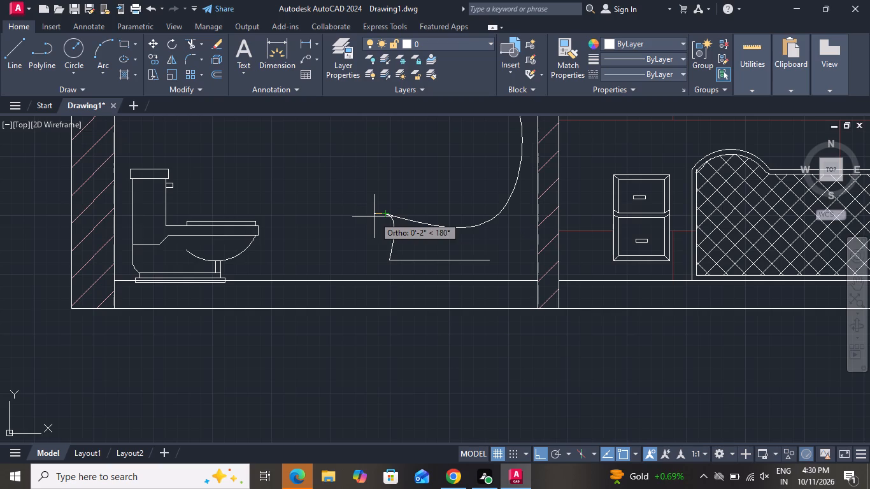
{"action": "left_click", "coordinate": [374, 216]}
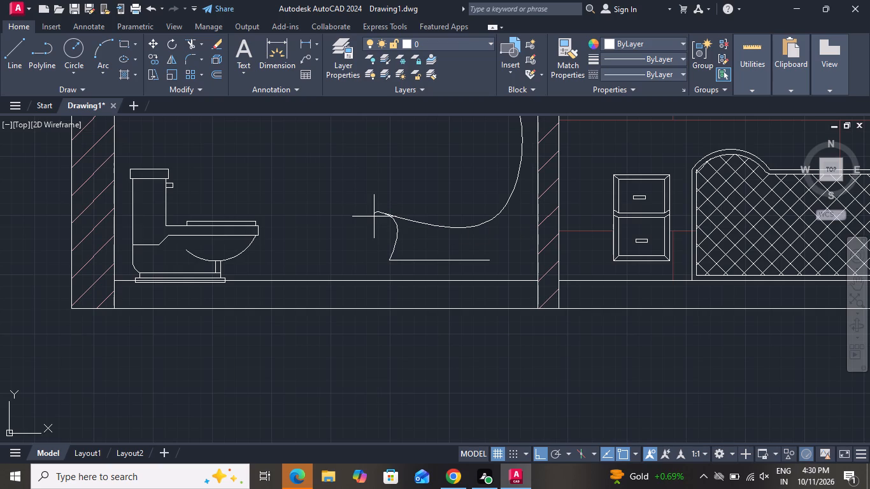
{"action": "key", "text": "Return"}
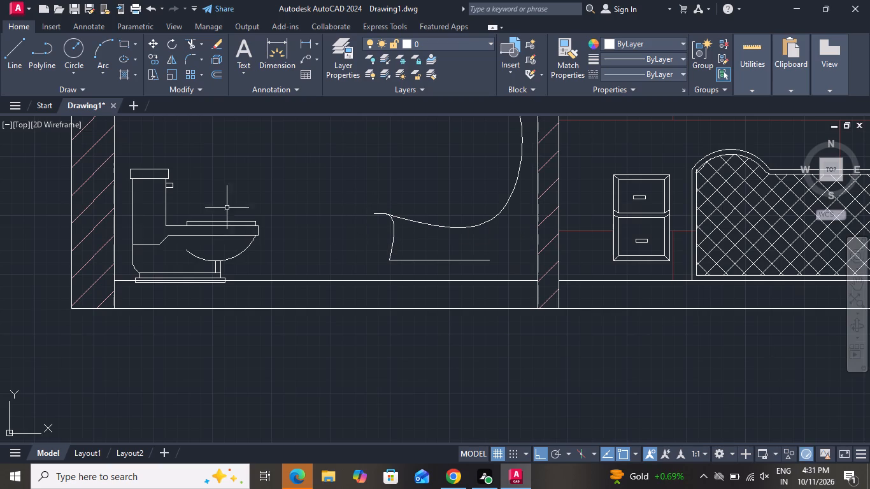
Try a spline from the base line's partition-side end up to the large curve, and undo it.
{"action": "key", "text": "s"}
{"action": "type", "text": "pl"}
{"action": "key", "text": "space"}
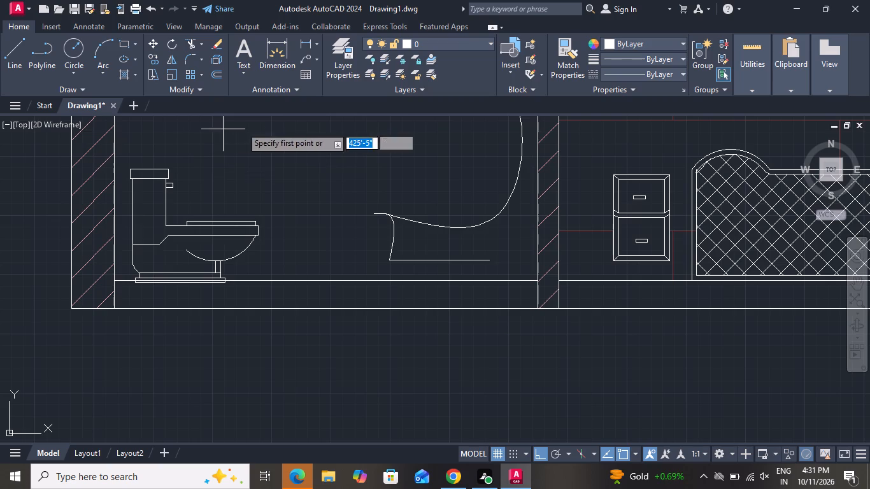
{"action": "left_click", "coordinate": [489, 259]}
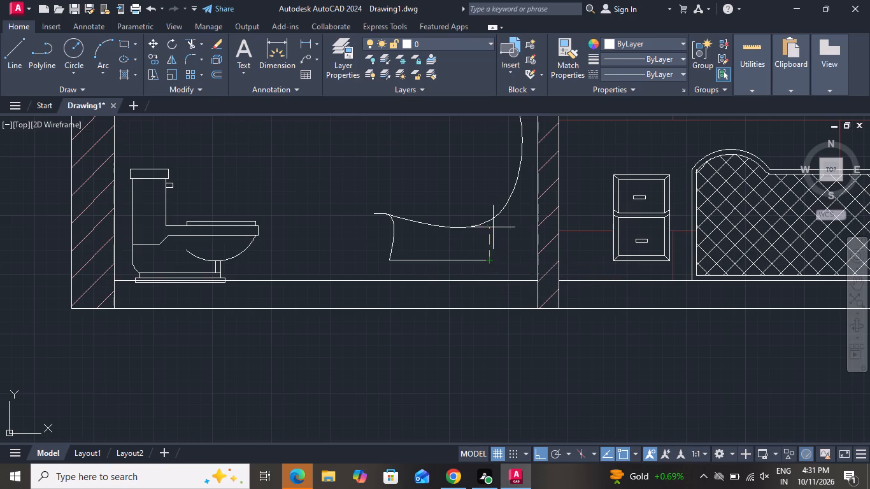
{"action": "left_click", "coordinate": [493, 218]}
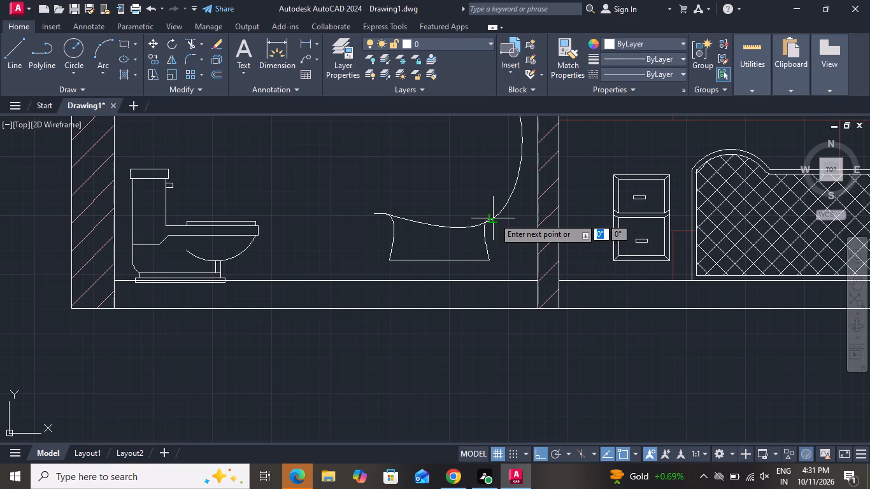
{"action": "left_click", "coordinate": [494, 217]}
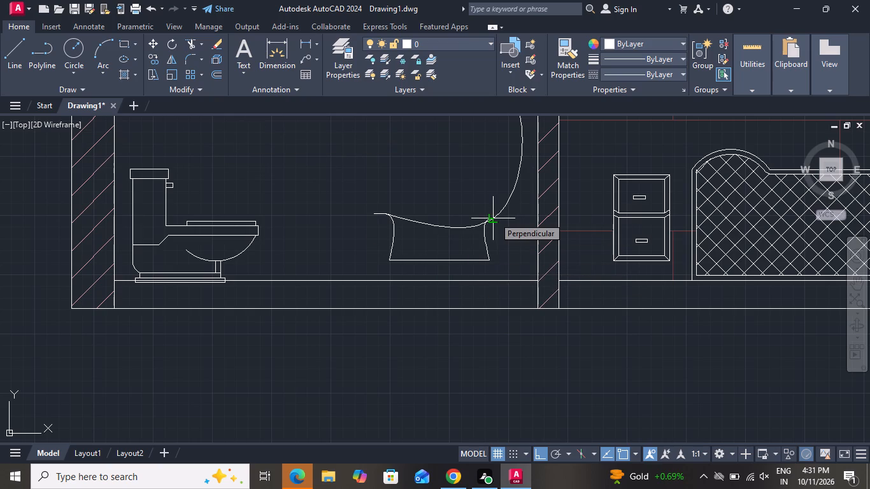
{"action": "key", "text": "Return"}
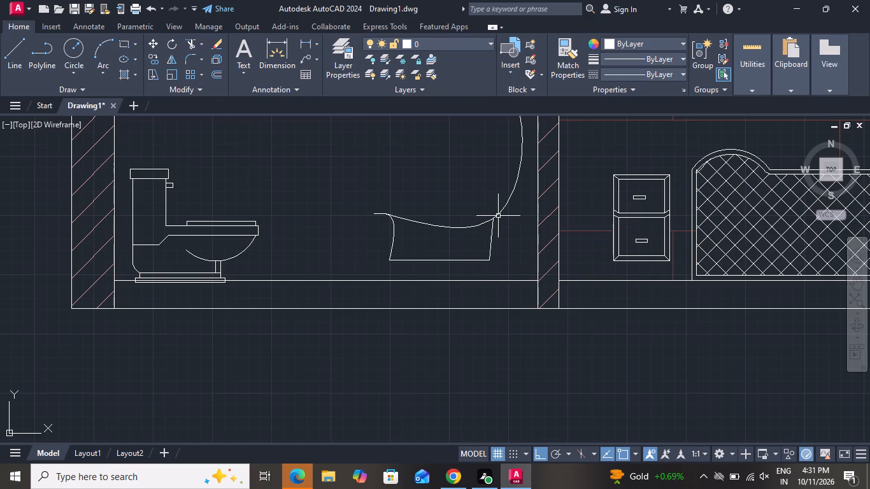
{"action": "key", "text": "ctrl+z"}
Draw a spline from the base line's partition-side end up to the large curve, continuing a short way along it.
{"action": "key", "text": "s"}
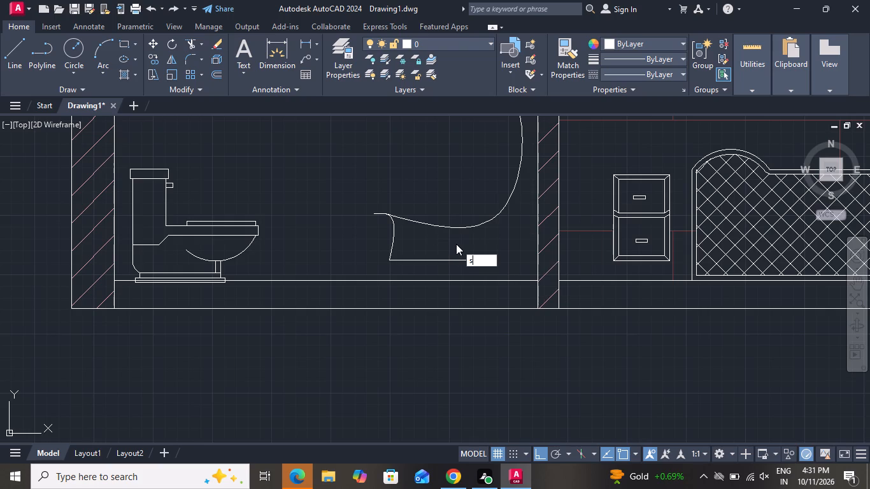
{"action": "type", "text": "pl"}
{"action": "key", "text": "space"}
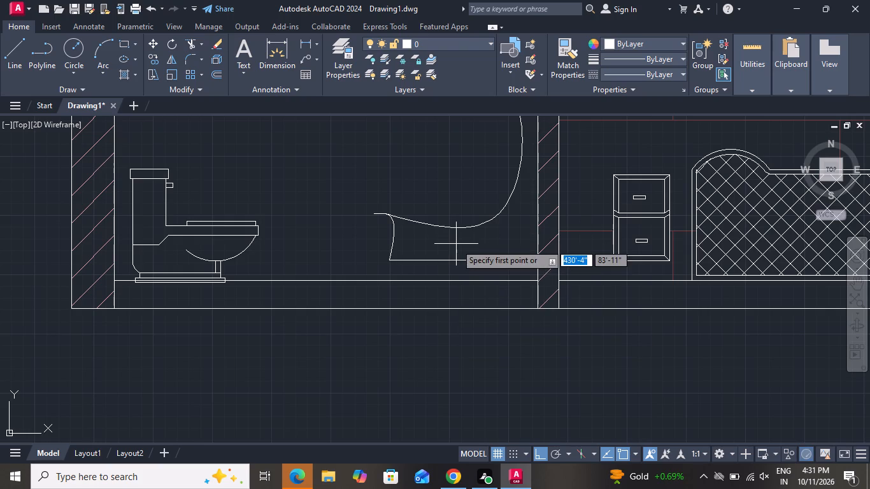
{"action": "left_click", "coordinate": [487, 262]}
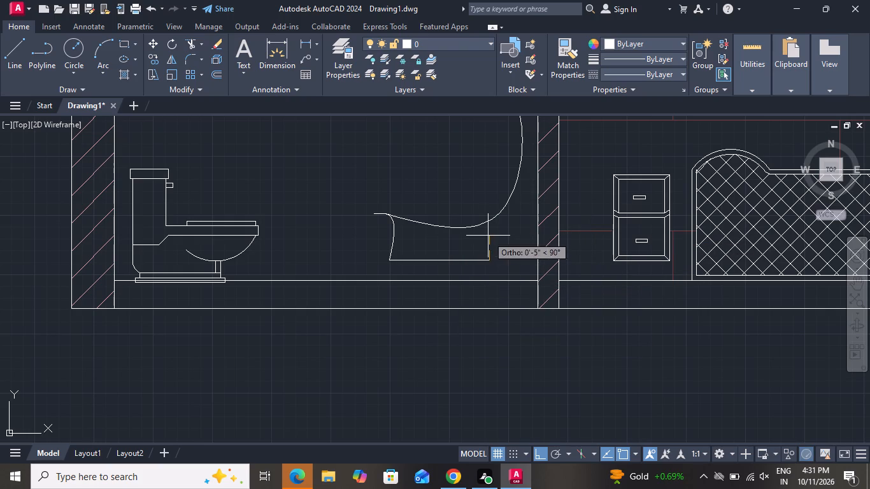
{"action": "left_click", "coordinate": [490, 220]}
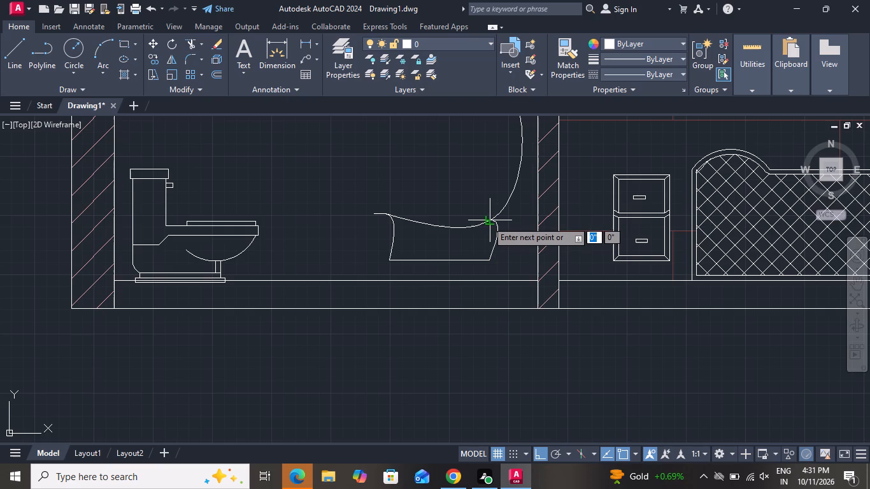
{"action": "left_click", "coordinate": [497, 218]}
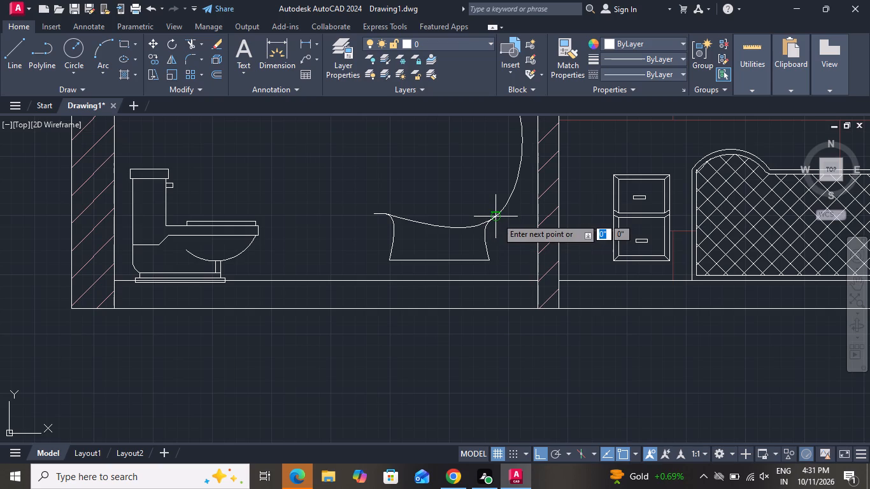
{"action": "key", "text": "Return"}
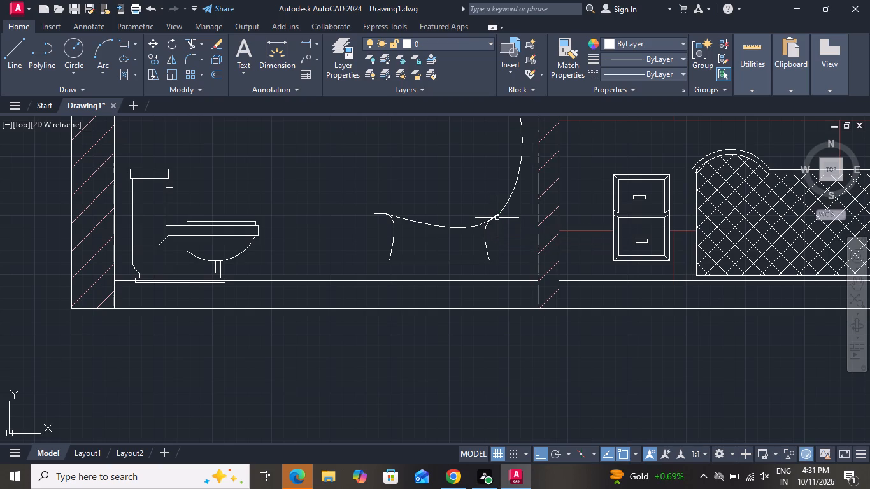
Trim away the large curve, both its part beyond the partition-side spline and its part between the two side splines.
{"action": "scroll", "coordinate": [483, 270], "scroll_direction": "down", "scroll_amount": 2}
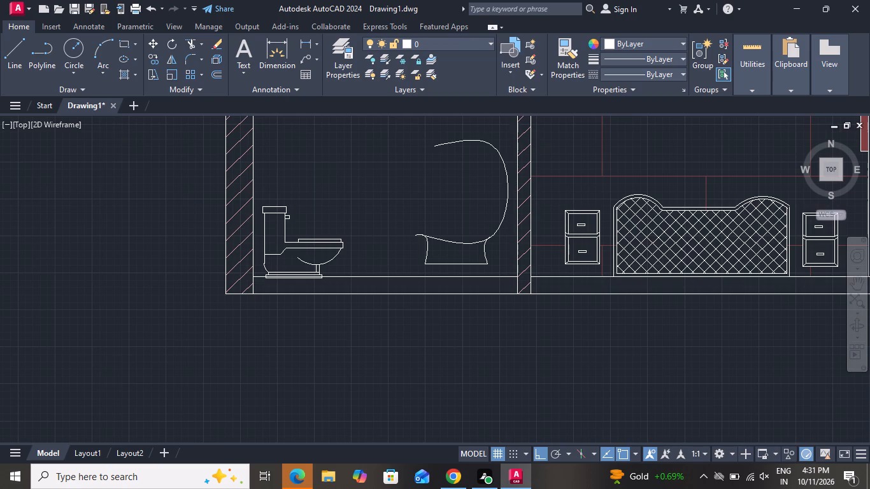
{"action": "type", "text": "tr"}
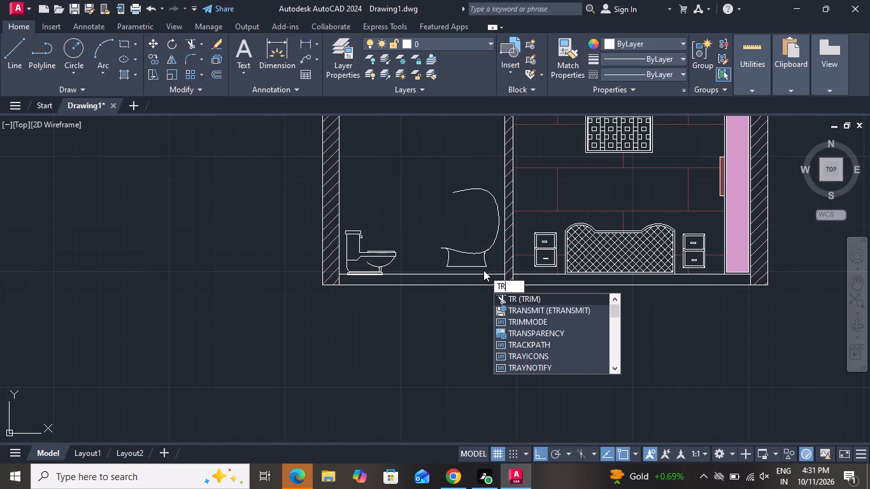
{"action": "key", "text": "space"}
{"action": "key", "text": "space"}
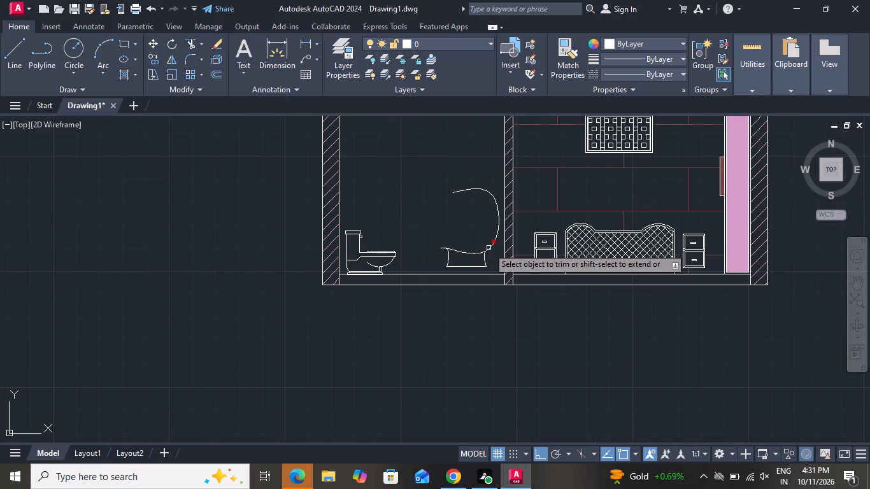
{"action": "left_click", "coordinate": [489, 248]}
{"action": "left_click", "coordinate": [497, 240]}
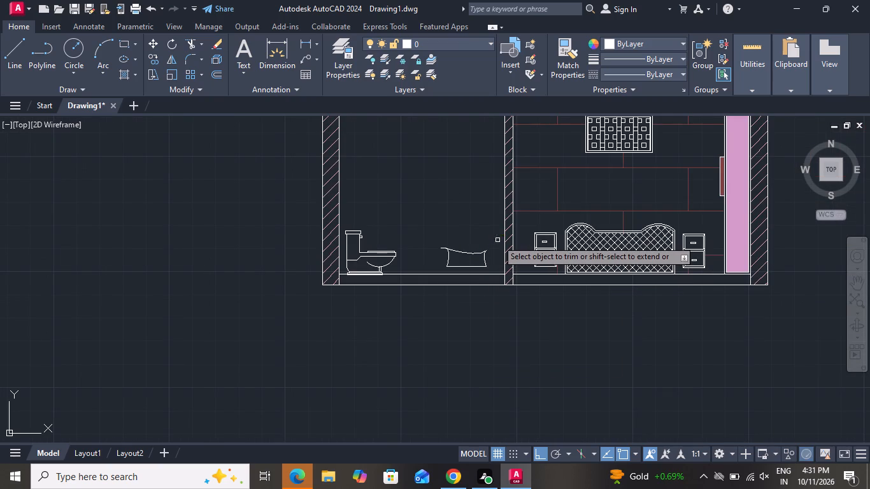
{"action": "scroll", "coordinate": [463, 273], "scroll_direction": "up", "scroll_amount": 2}
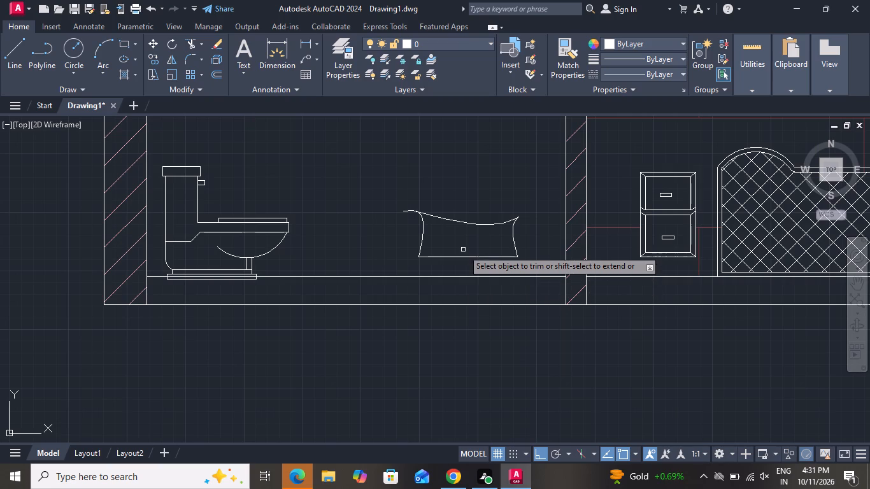
{"action": "left_click", "coordinate": [471, 223]}
{"action": "right_click", "coordinate": [471, 223]}
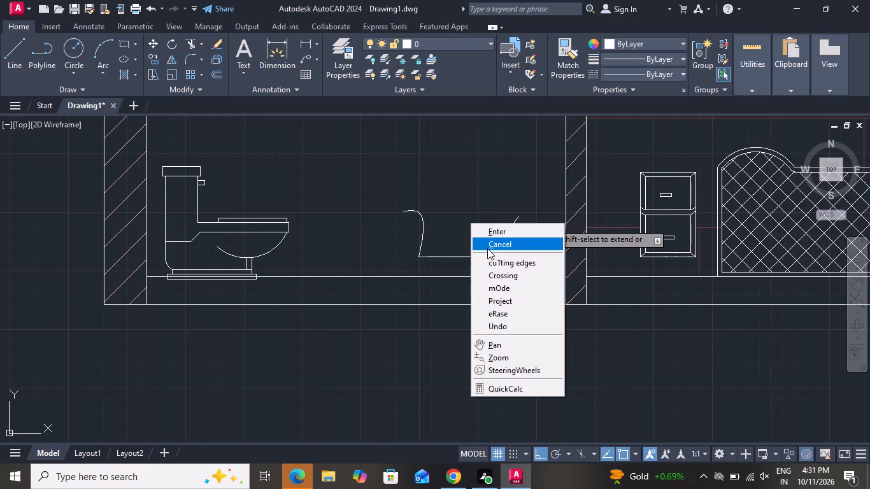
{"action": "left_click", "coordinate": [487, 248]}
Draw a spline from the toilet-side lip's end to the top of the partition-side spline, looping back and rising about 10".
{"action": "key", "text": "s"}
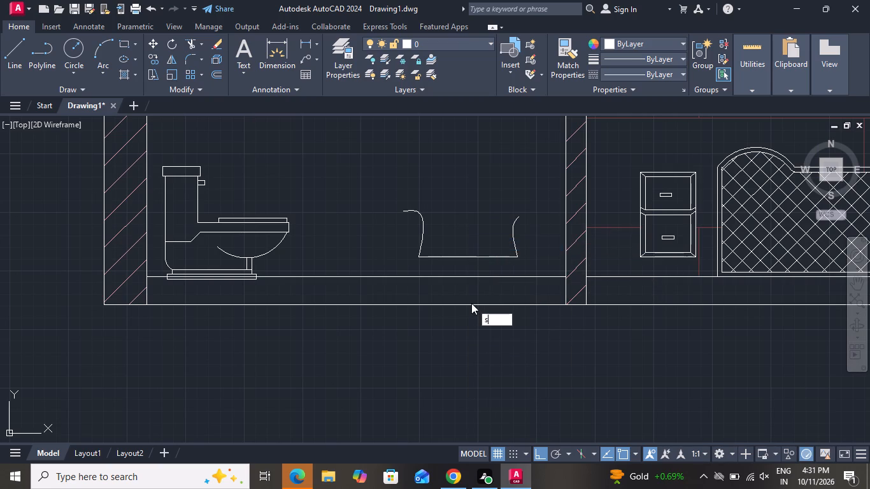
{"action": "type", "text": "pl"}
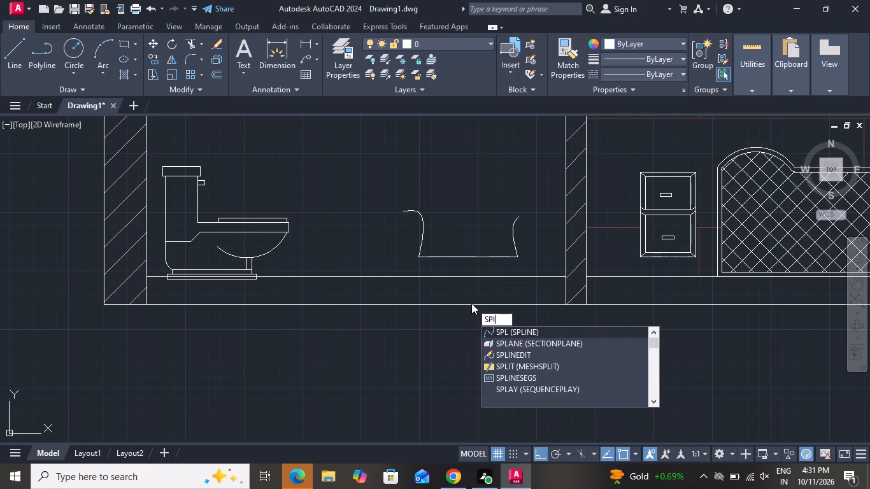
{"action": "key", "text": "space"}
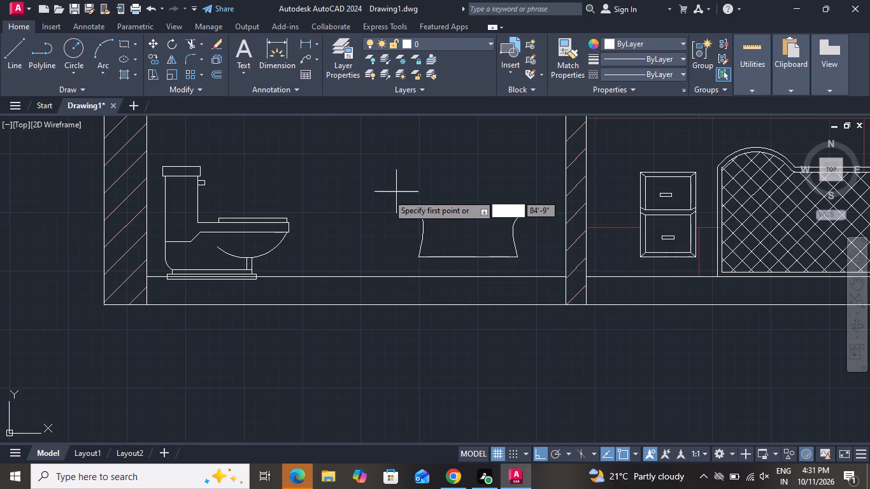
{"action": "left_click", "coordinate": [403, 209]}
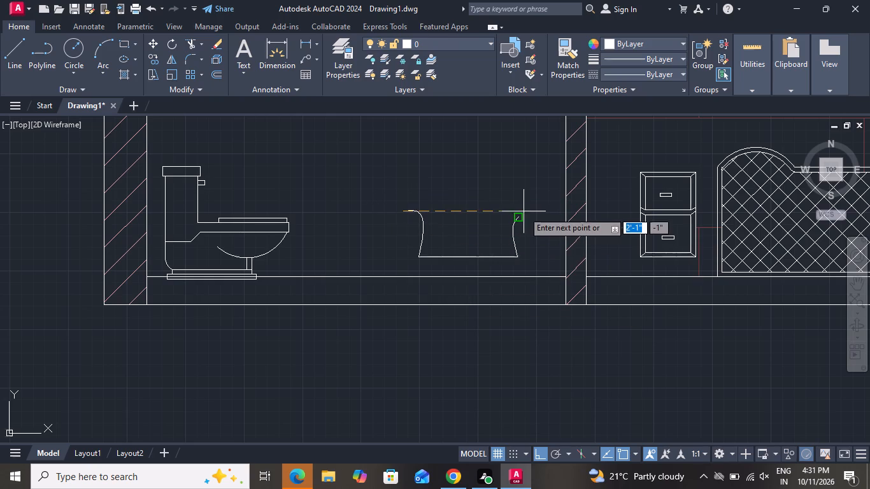
{"action": "left_click", "coordinate": [520, 213]}
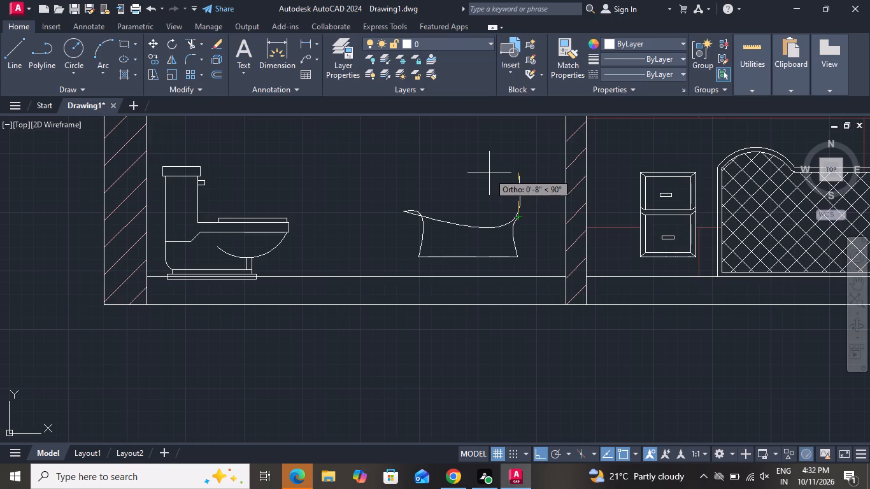
{"action": "right_click", "coordinate": [489, 173]}
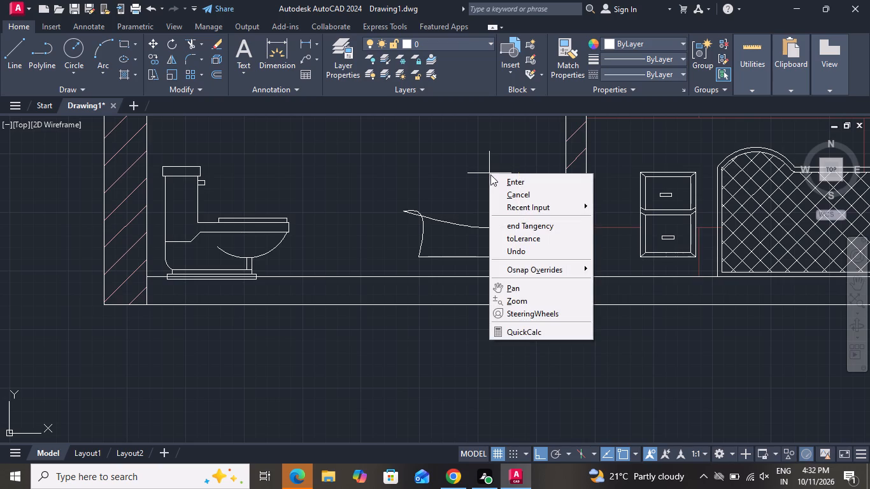
{"action": "left_click", "coordinate": [452, 166]}
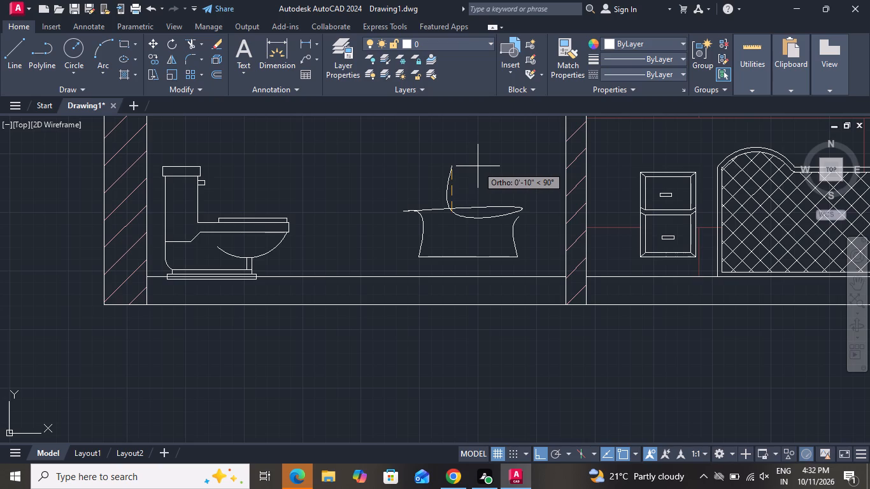
{"action": "left_click", "coordinate": [478, 166]}
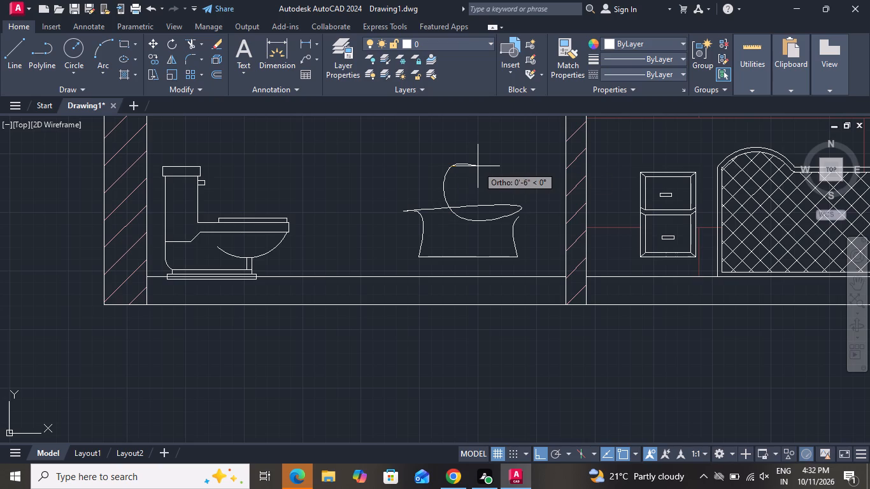
{"action": "key", "text": "Return"}
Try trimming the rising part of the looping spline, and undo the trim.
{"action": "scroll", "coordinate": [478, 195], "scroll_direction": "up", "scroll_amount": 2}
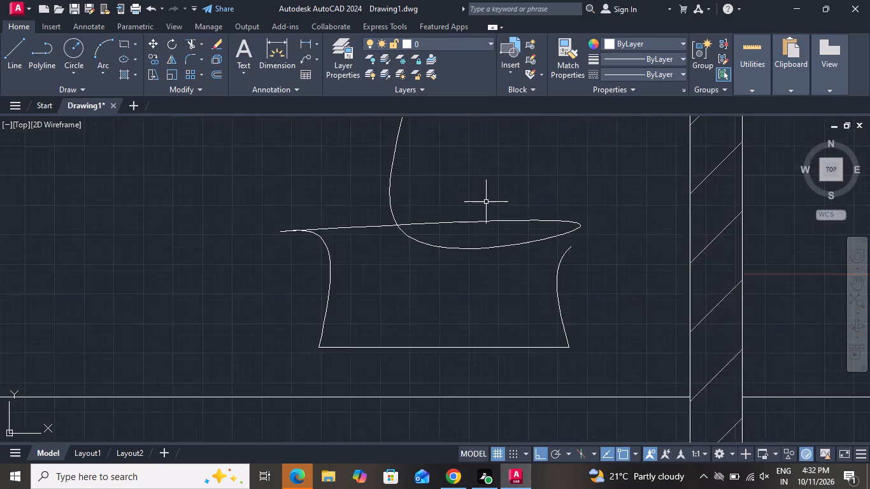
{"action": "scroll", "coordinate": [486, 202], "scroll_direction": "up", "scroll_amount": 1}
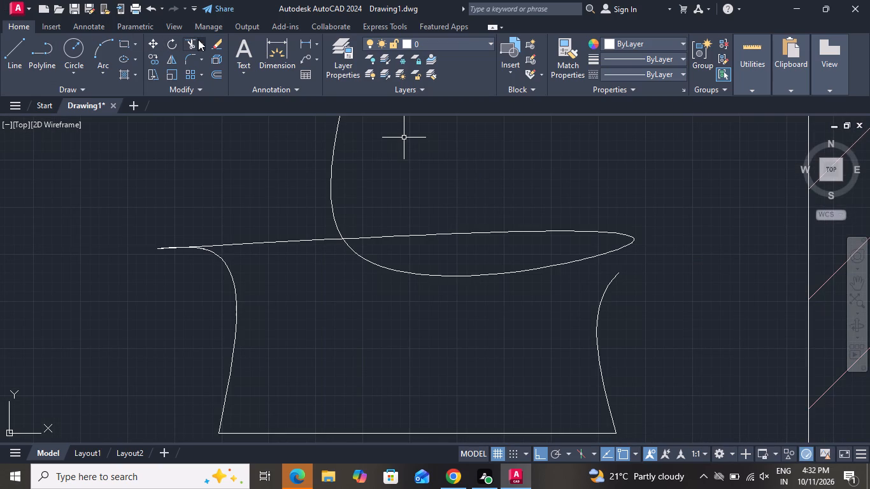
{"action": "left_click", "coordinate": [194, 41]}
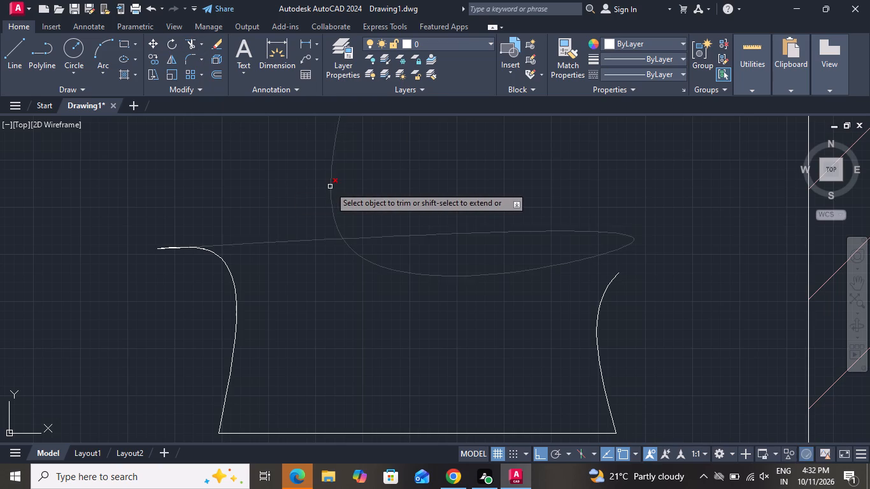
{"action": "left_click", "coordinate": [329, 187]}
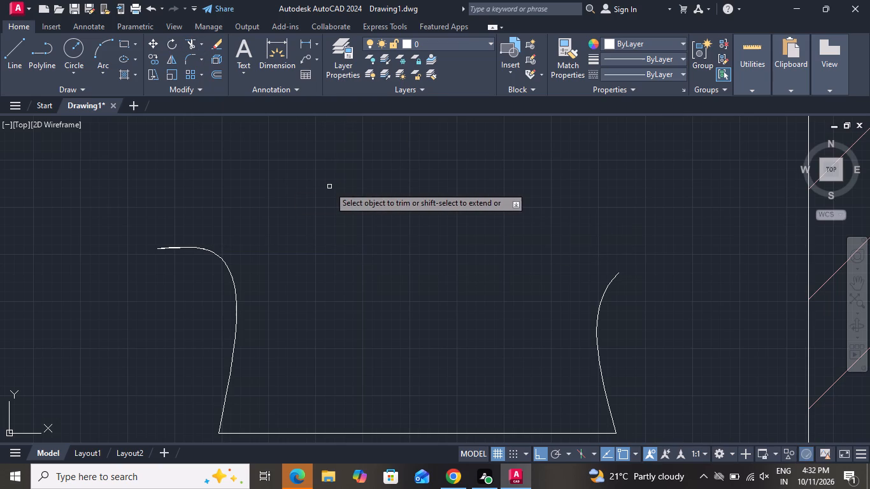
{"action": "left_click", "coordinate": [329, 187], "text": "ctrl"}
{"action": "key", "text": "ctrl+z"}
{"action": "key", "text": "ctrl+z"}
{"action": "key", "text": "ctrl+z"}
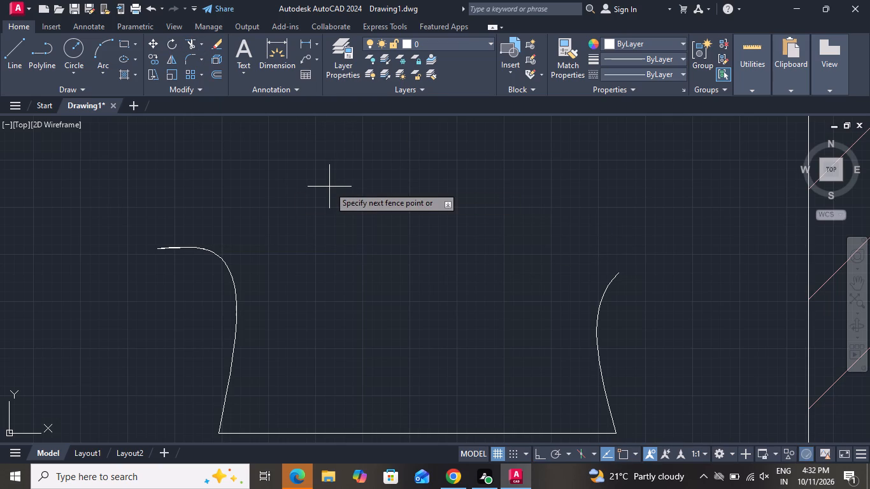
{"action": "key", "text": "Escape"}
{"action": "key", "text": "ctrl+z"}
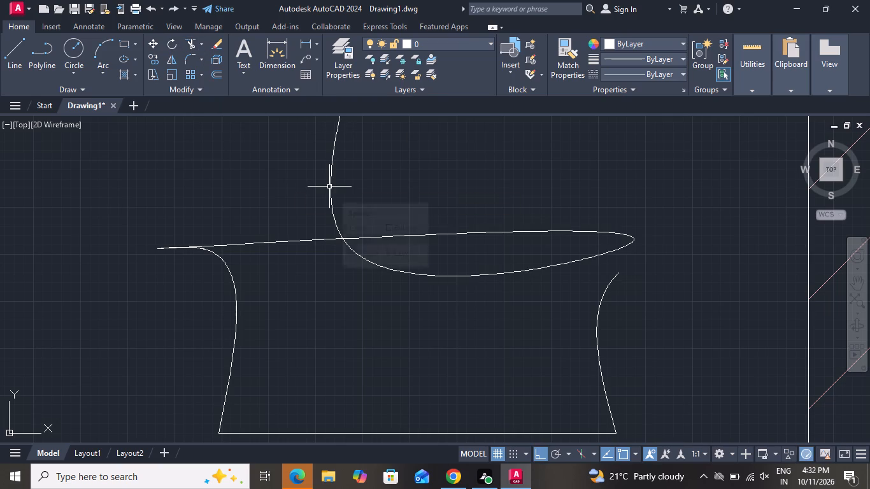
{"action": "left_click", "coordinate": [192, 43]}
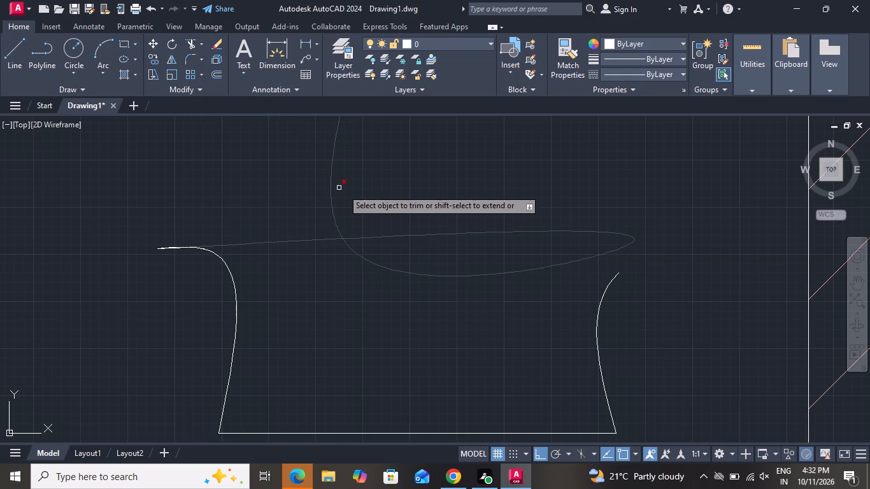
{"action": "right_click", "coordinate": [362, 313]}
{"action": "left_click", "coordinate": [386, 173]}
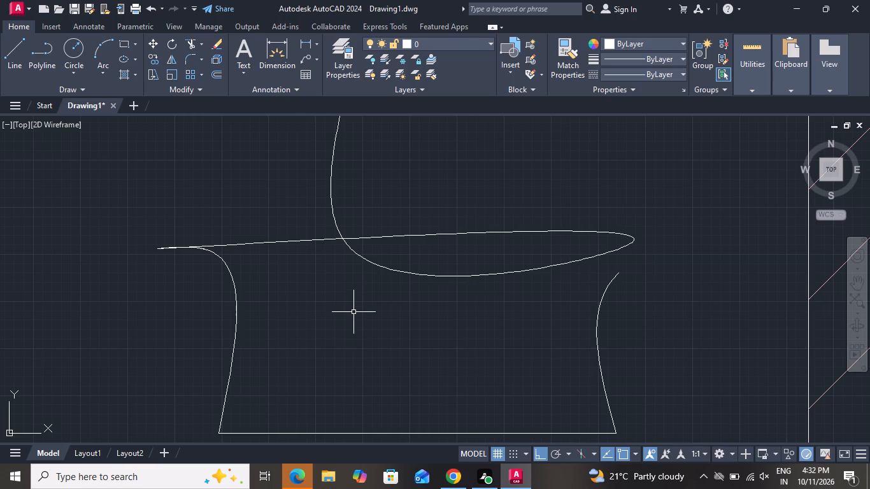
Extend the partition-side spline up to the partition wall, and try extending the looping spline's tip as well.
{"action": "type", "text": "ex"}
{"action": "key", "text": "space"}
{"action": "key", "text": "space"}
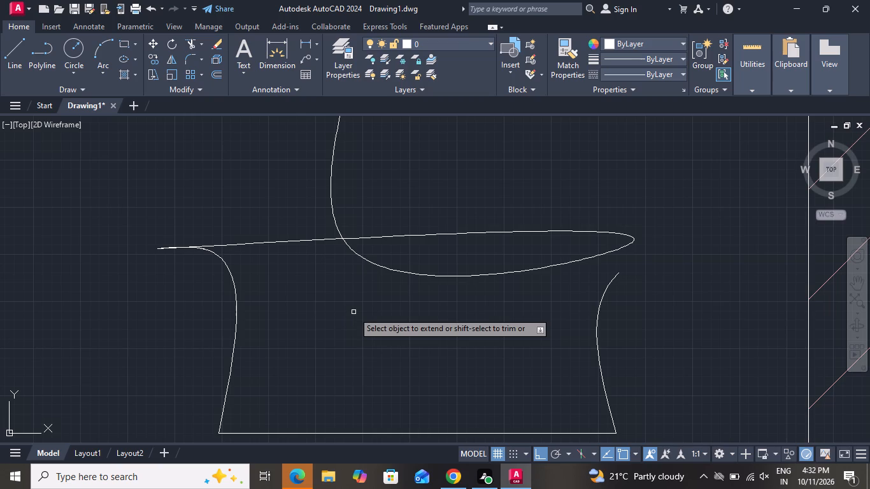
{"action": "left_click", "coordinate": [610, 283]}
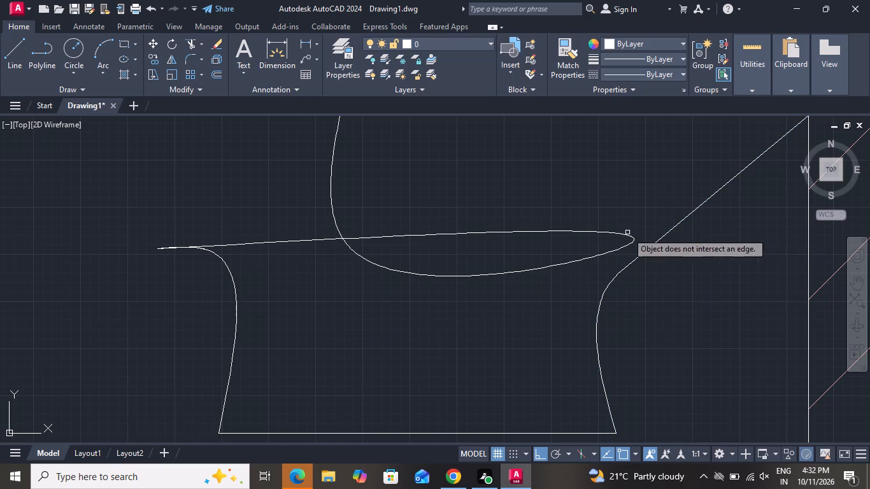
{"action": "left_click", "coordinate": [630, 237]}
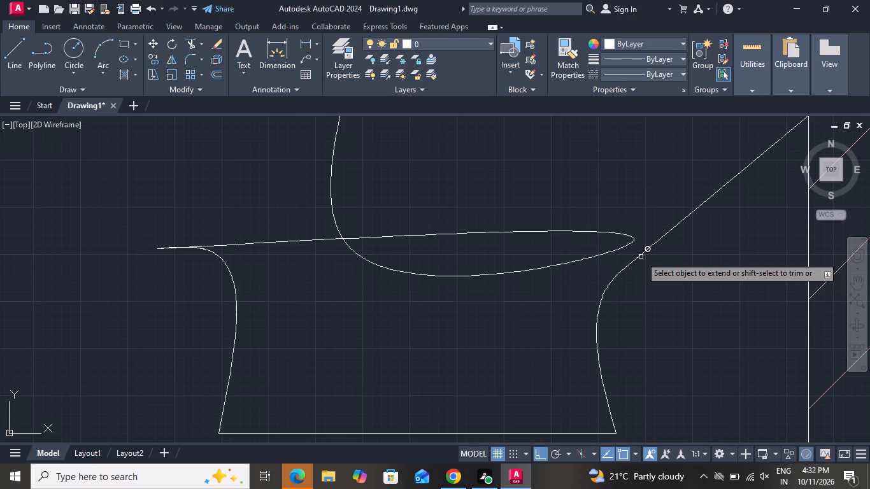
{"action": "right_click", "coordinate": [655, 289]}
{"action": "left_click", "coordinate": [681, 306]}
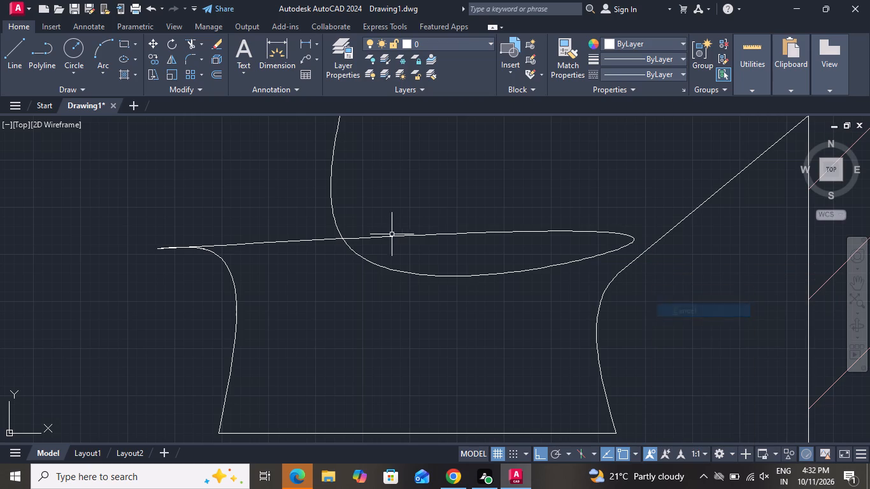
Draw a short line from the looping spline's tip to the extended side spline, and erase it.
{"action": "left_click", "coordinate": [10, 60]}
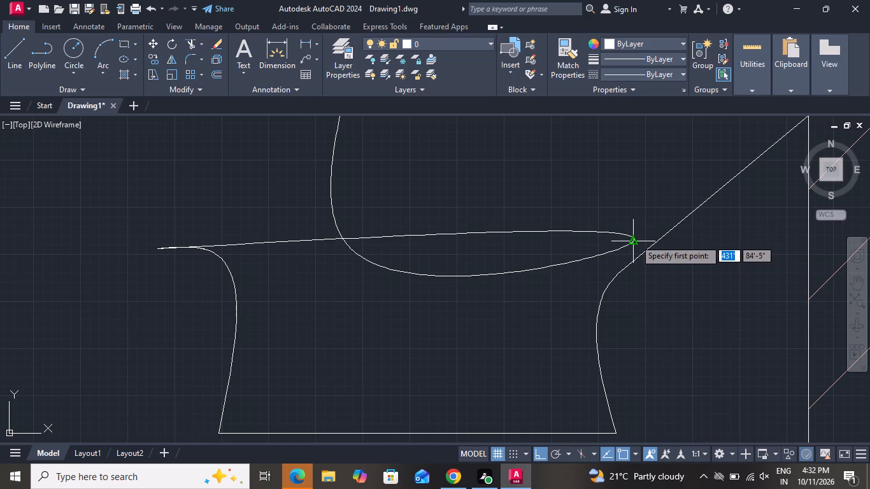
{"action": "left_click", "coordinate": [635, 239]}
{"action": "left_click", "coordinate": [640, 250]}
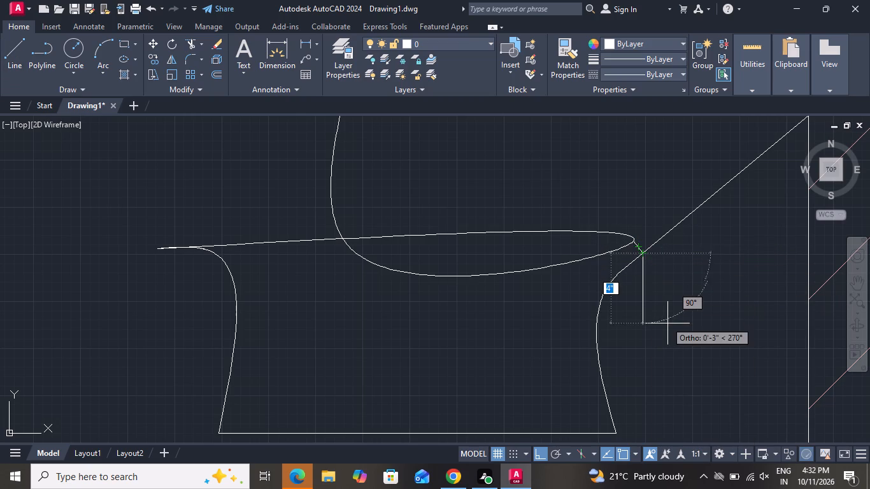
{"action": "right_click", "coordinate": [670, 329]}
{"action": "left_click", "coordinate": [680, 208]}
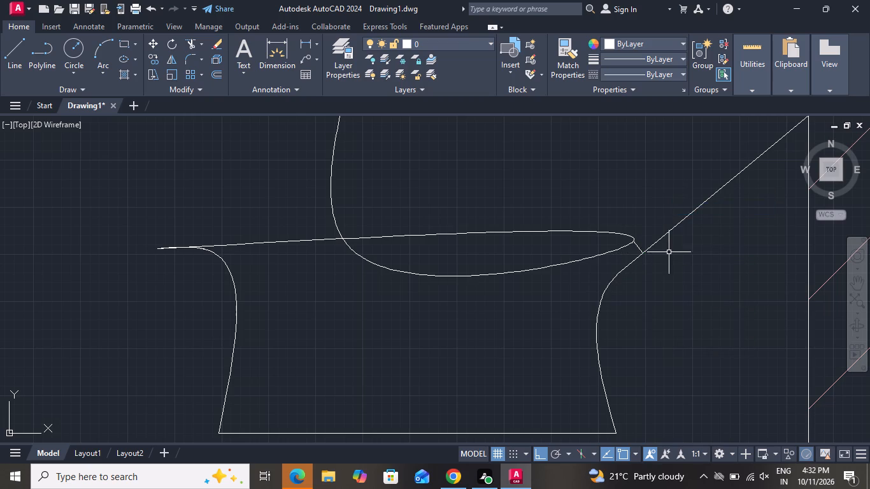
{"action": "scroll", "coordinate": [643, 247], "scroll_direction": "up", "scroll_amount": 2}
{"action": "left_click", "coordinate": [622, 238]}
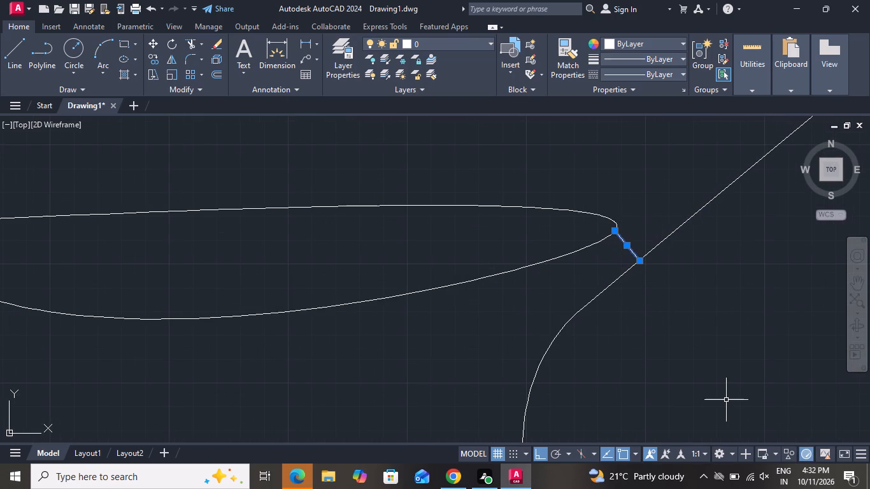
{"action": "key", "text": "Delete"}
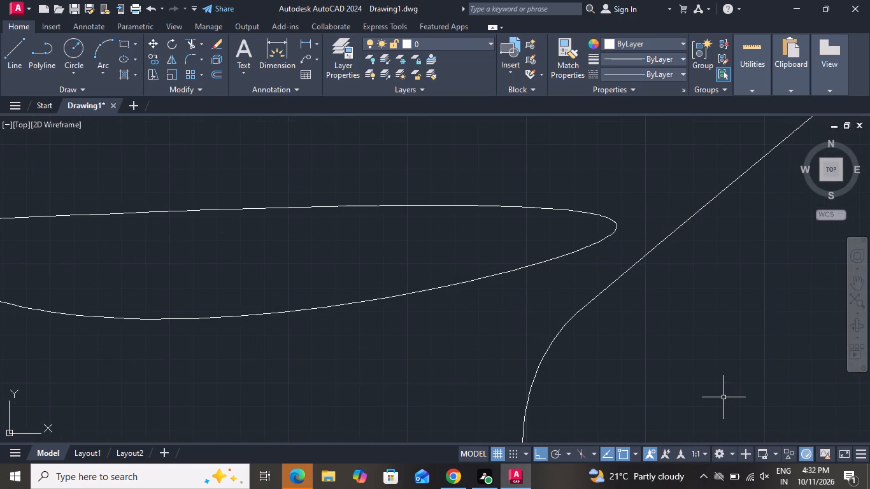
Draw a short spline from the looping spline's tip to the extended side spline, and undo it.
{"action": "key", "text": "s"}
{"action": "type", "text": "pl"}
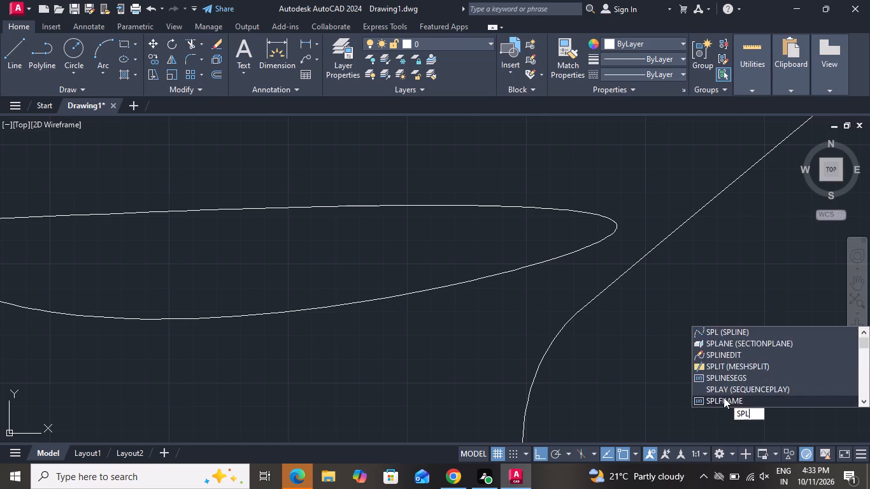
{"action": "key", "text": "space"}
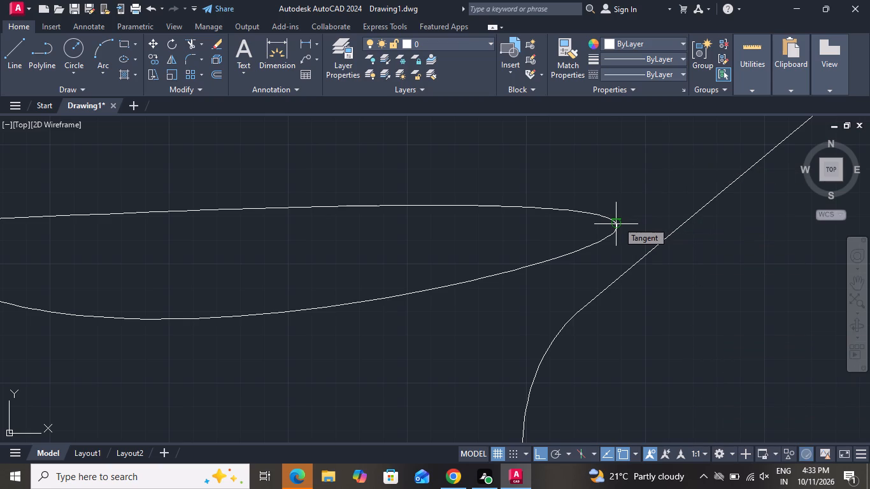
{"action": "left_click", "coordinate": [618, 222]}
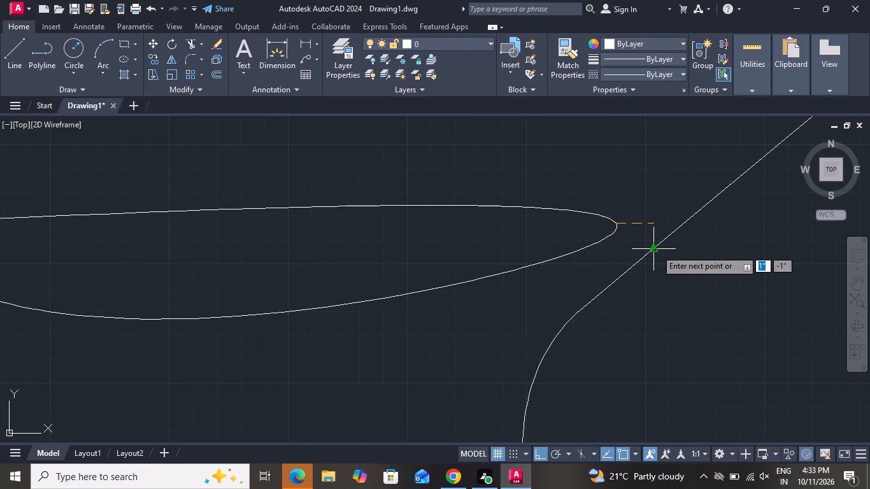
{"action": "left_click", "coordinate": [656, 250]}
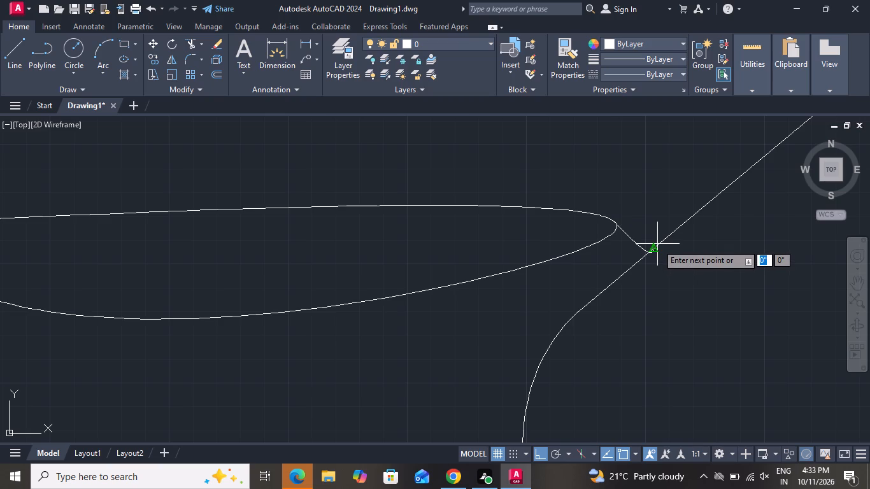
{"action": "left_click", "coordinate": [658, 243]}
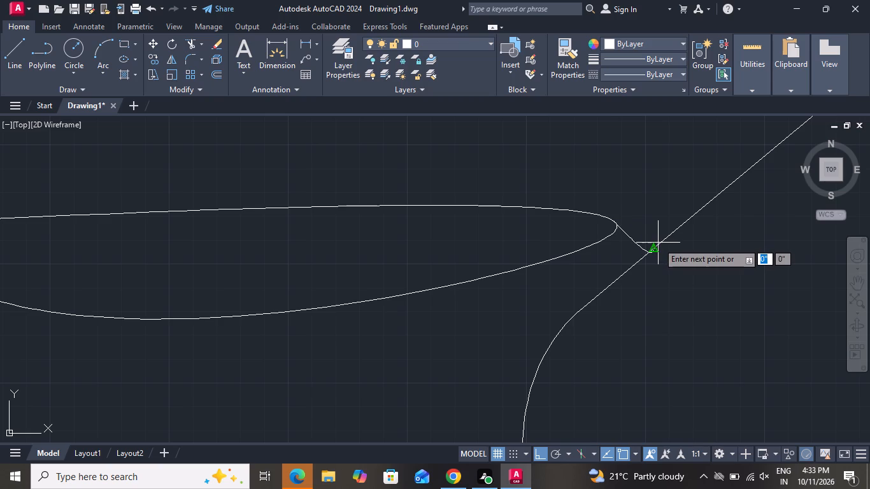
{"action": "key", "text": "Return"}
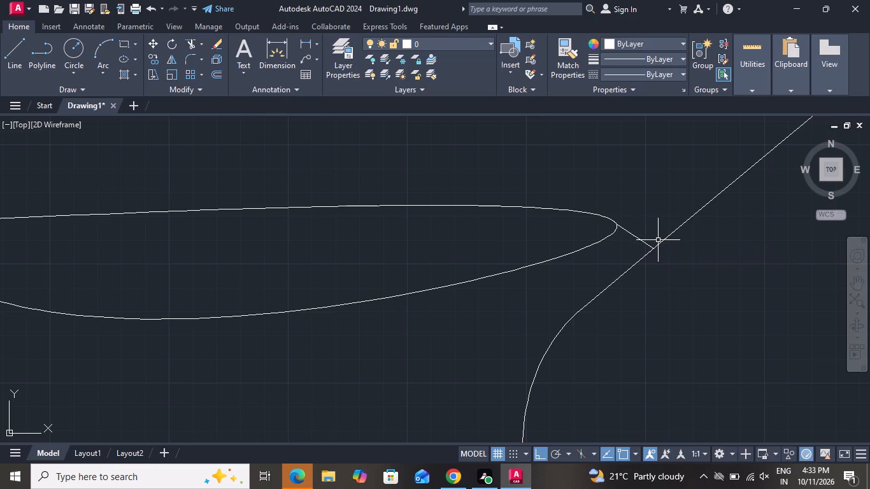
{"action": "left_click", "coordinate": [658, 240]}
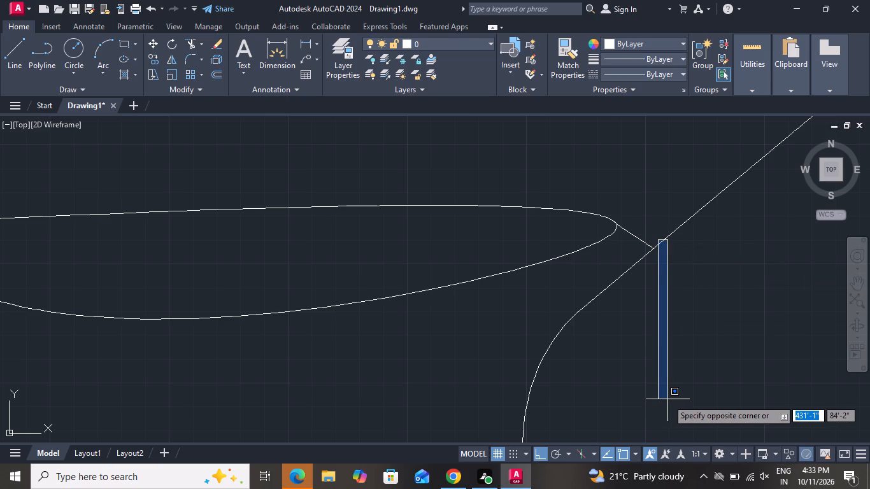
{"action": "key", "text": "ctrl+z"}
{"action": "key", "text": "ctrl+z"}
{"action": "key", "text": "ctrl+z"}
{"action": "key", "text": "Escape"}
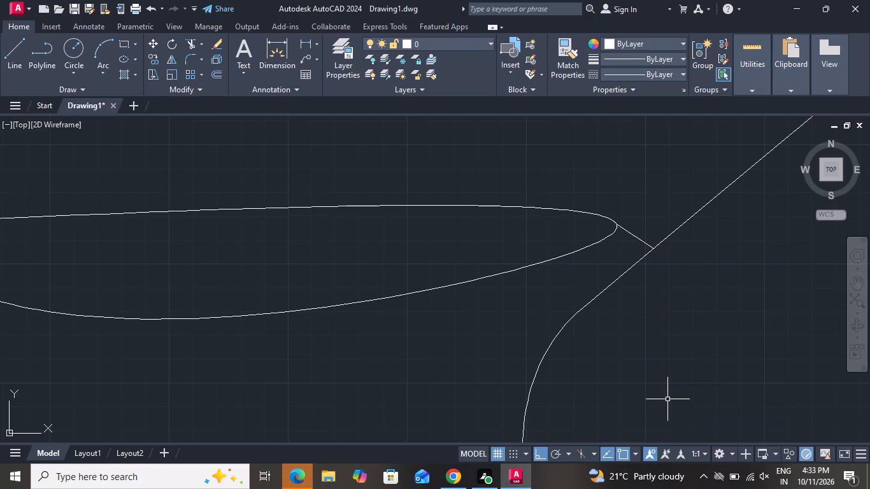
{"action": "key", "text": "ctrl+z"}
Draw a short dipping spline from just below the looping spline's tip to the extended side spline, ending slightly farther up it.
{"action": "key", "text": "s"}
{"action": "type", "text": "pl"}
{"action": "key", "text": "space"}
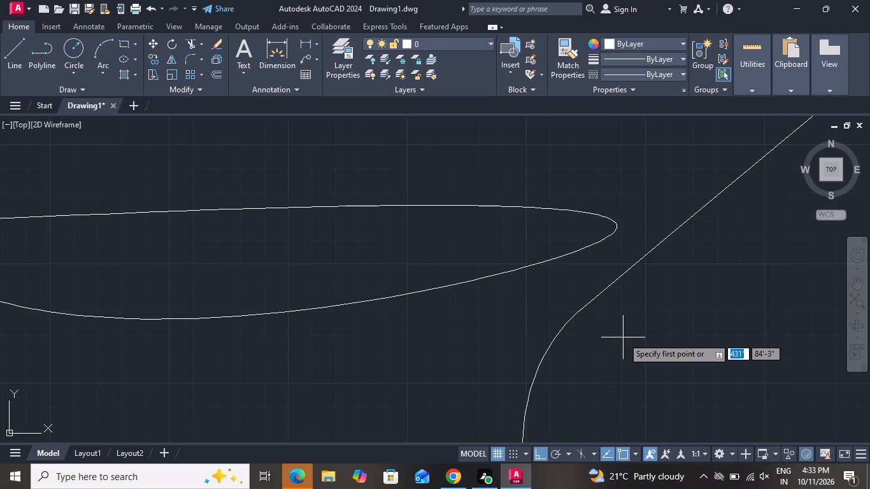
{"action": "left_click", "coordinate": [614, 229]}
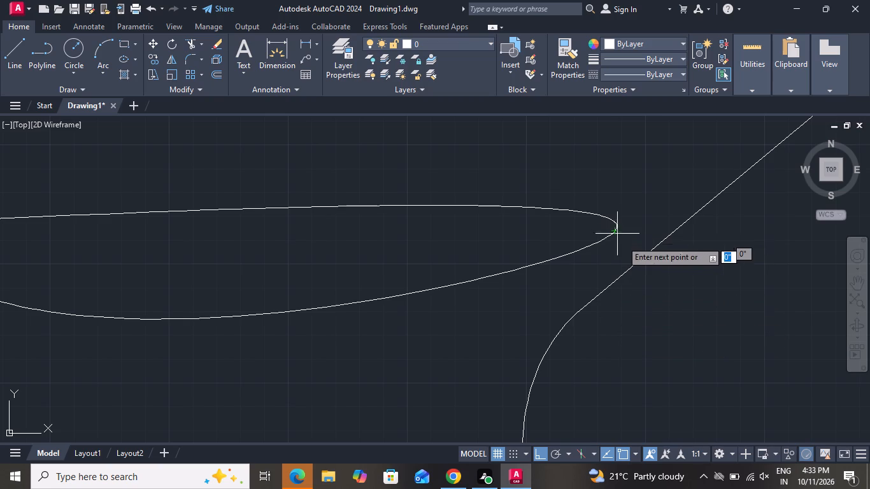
{"action": "left_click", "coordinate": [655, 250]}
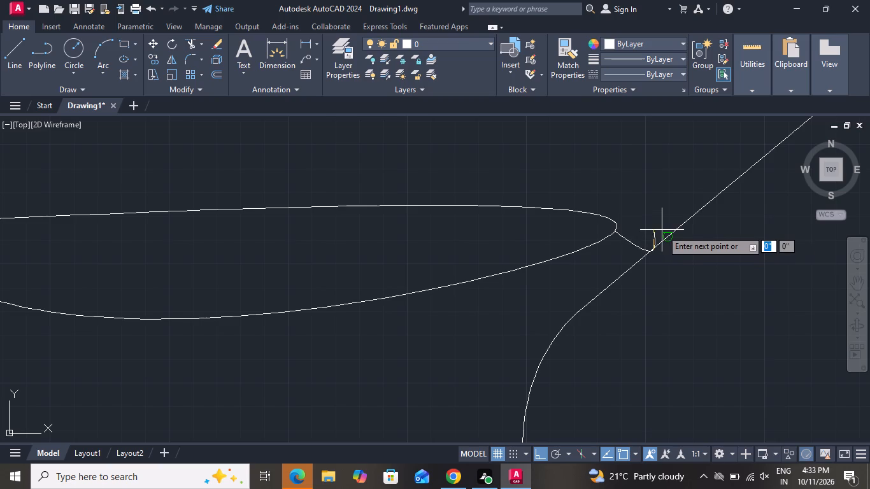
{"action": "left_click", "coordinate": [662, 230]}
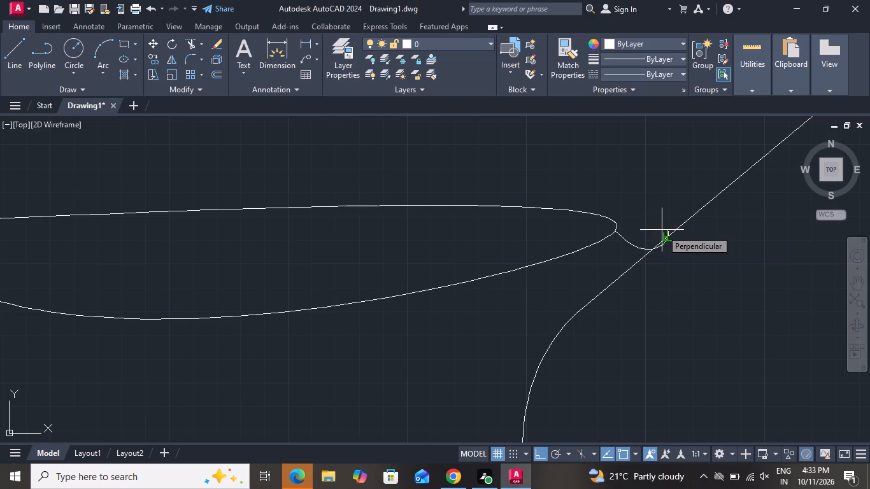
{"action": "key", "text": "Return"}
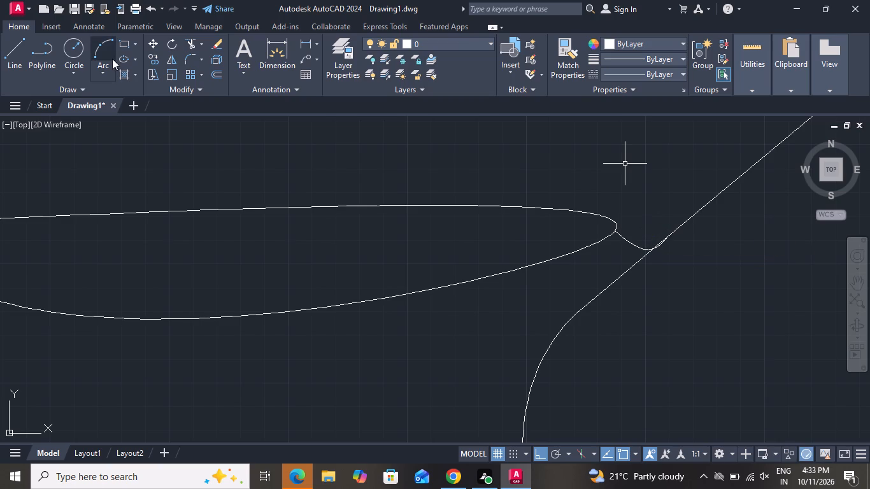
Trim away the looping spline's lower and rising part, and the side spline's extension between the short connecting spline and the partition wall.
{"action": "left_click", "coordinate": [196, 40]}
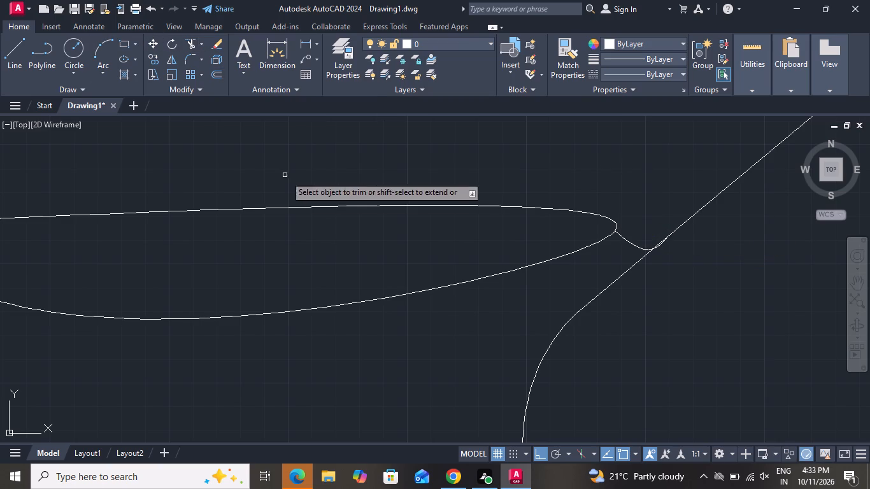
{"action": "scroll", "coordinate": [357, 308], "scroll_direction": "down", "scroll_amount": 1}
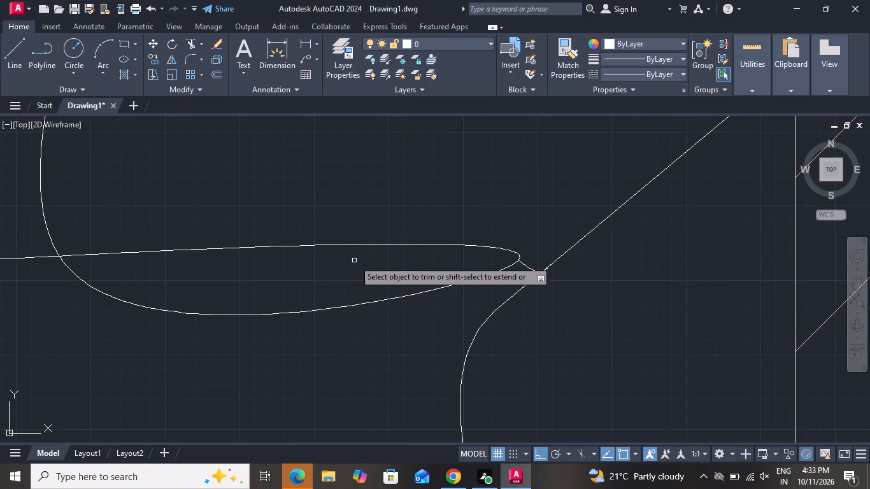
{"action": "scroll", "coordinate": [357, 261], "scroll_direction": "down", "scroll_amount": 1}
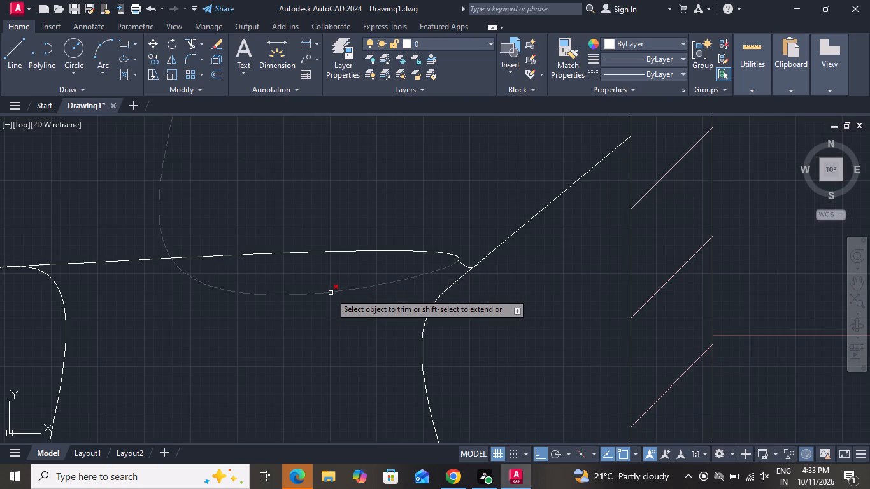
{"action": "left_click", "coordinate": [331, 293]}
{"action": "left_click", "coordinate": [516, 229]}
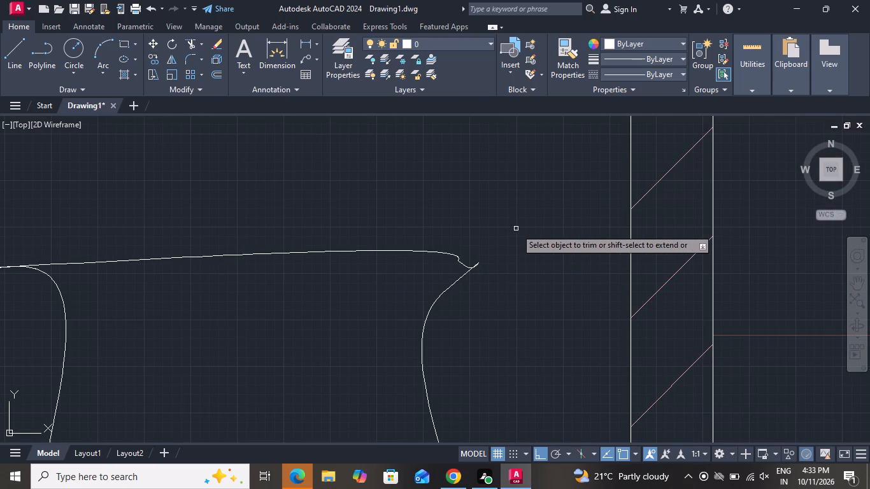
Trim the overlapping tails of the side spline and the short connecting spline beyond their crossing.
{"action": "scroll", "coordinate": [534, 274], "scroll_direction": "down", "scroll_amount": 2}
{"action": "scroll", "coordinate": [506, 265], "scroll_direction": "up", "scroll_amount": 7}
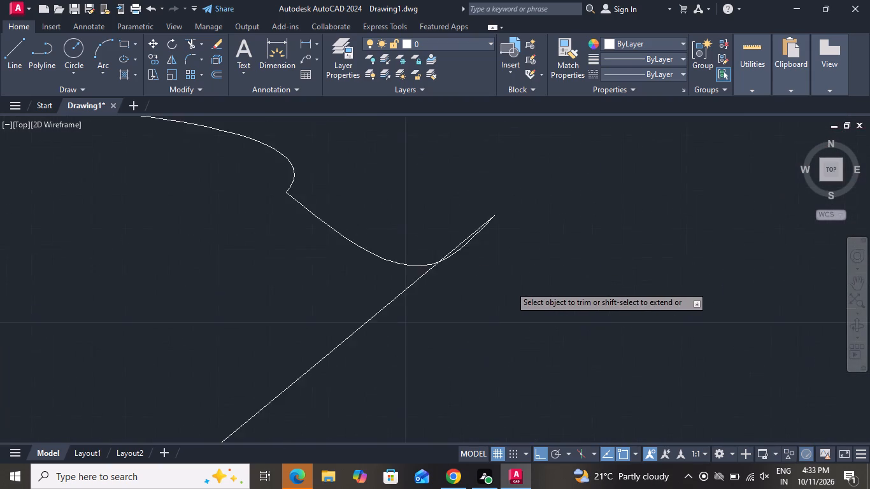
{"action": "scroll", "coordinate": [510, 286], "scroll_direction": "up", "scroll_amount": 1}
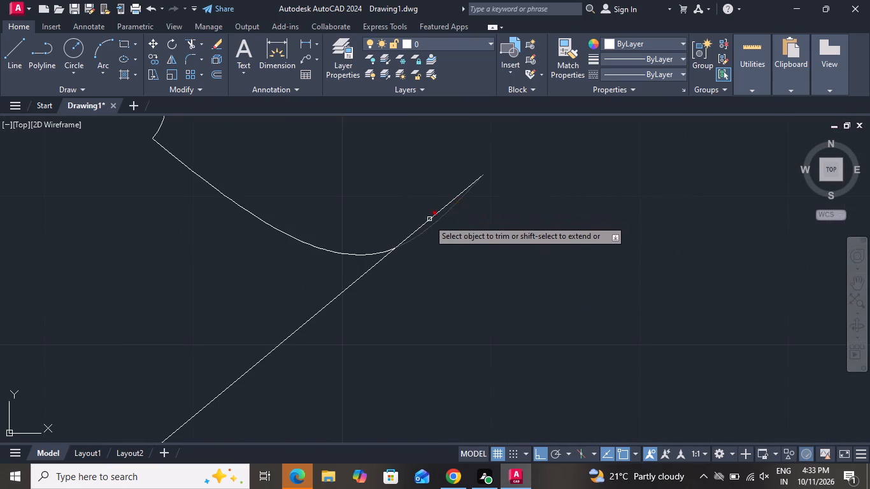
{"action": "left_click", "coordinate": [426, 220]}
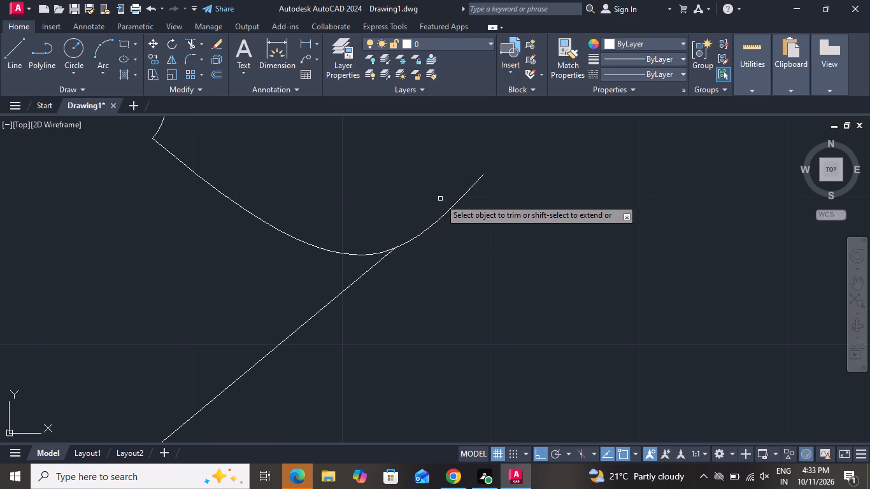
{"action": "left_click", "coordinate": [471, 192]}
{"action": "scroll", "coordinate": [474, 341], "scroll_direction": "down", "scroll_amount": 3}
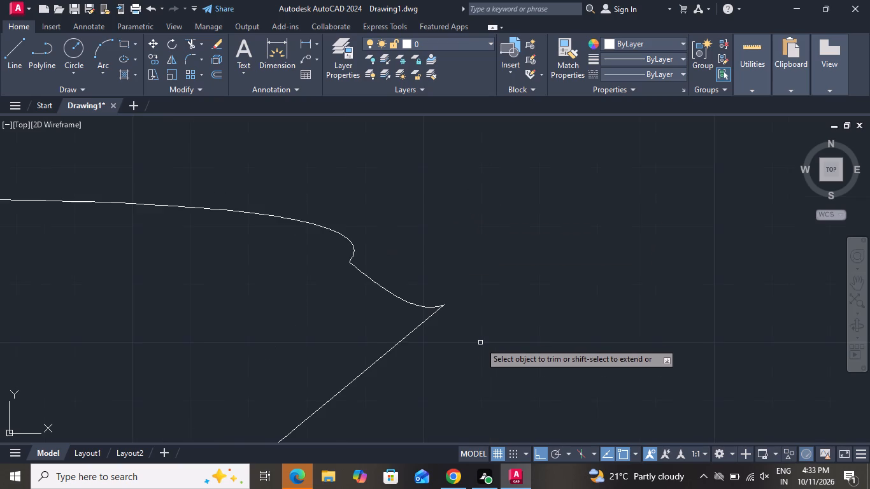
Examine the fixture's partition-side rim joint and its overall shape beside the toilet.
{"action": "scroll", "coordinate": [480, 343], "scroll_direction": "up", "scroll_amount": 1}
{"action": "scroll", "coordinate": [480, 343], "scroll_direction": "down", "scroll_amount": 5}
{"action": "scroll", "coordinate": [505, 346], "scroll_direction": "up", "scroll_amount": 1}
{"action": "scroll", "coordinate": [505, 346], "scroll_direction": "down", "scroll_amount": 1}
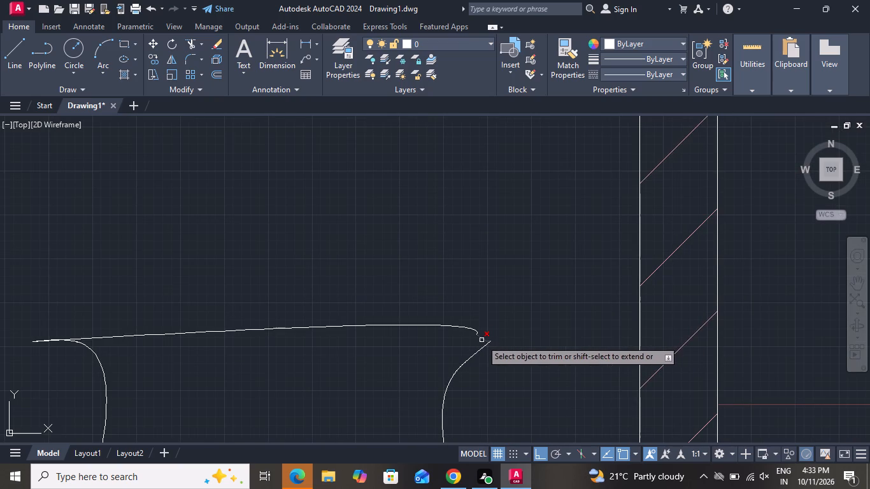
{"action": "scroll", "coordinate": [477, 332], "scroll_direction": "up", "scroll_amount": 1}
{"action": "scroll", "coordinate": [477, 332], "scroll_direction": "down", "scroll_amount": 1}
{"action": "scroll", "coordinate": [477, 332], "scroll_direction": "up", "scroll_amount": 1}
{"action": "scroll", "coordinate": [477, 332], "scroll_direction": "down", "scroll_amount": 4}
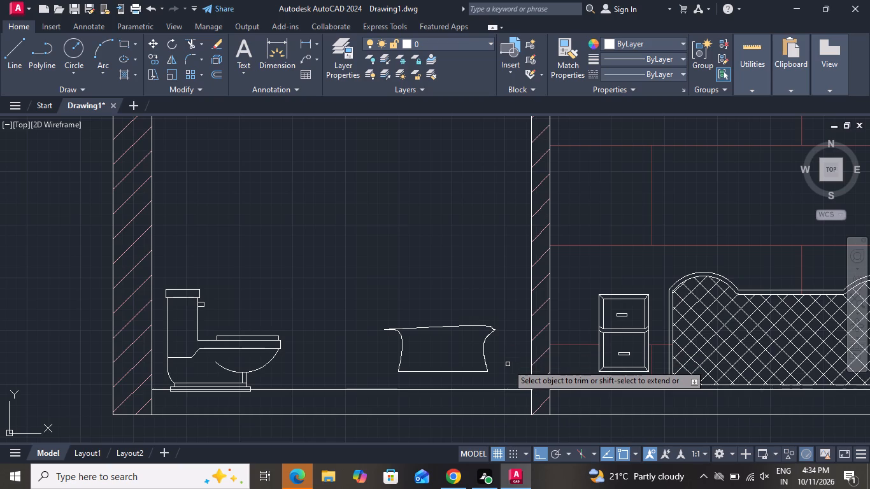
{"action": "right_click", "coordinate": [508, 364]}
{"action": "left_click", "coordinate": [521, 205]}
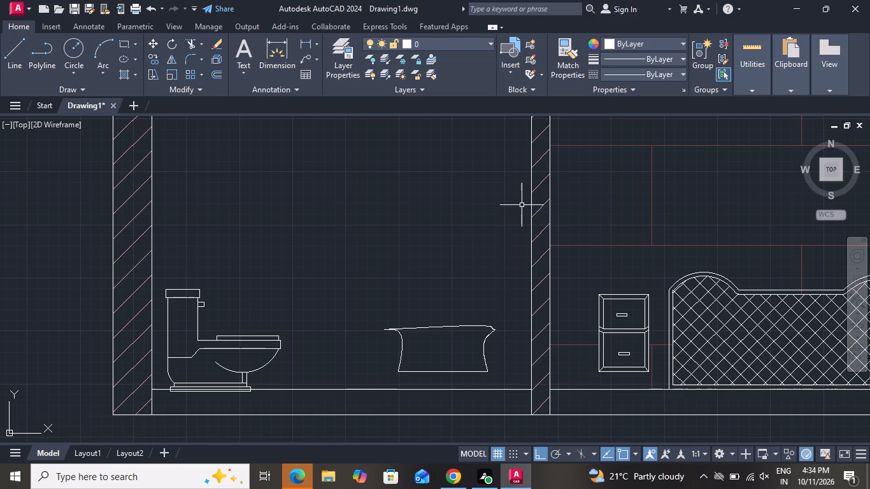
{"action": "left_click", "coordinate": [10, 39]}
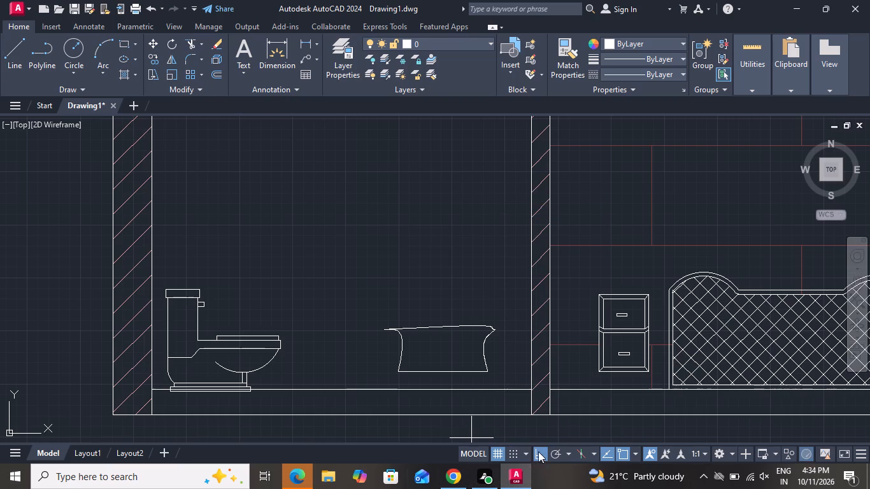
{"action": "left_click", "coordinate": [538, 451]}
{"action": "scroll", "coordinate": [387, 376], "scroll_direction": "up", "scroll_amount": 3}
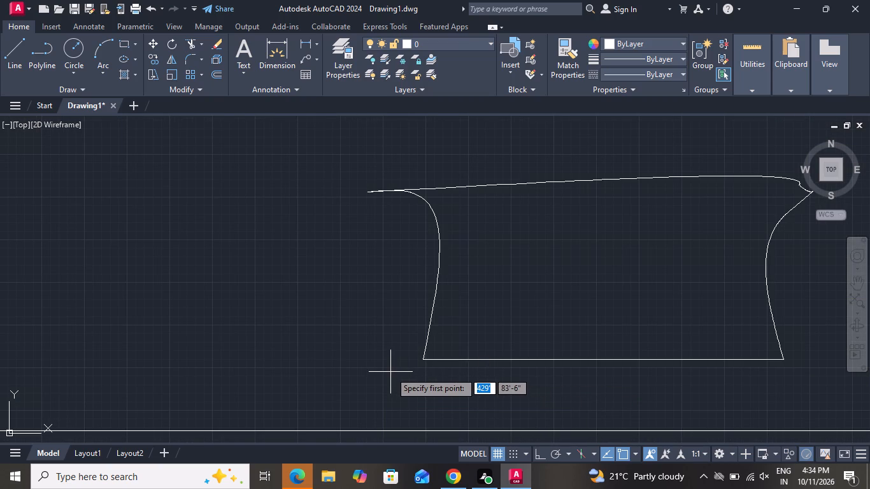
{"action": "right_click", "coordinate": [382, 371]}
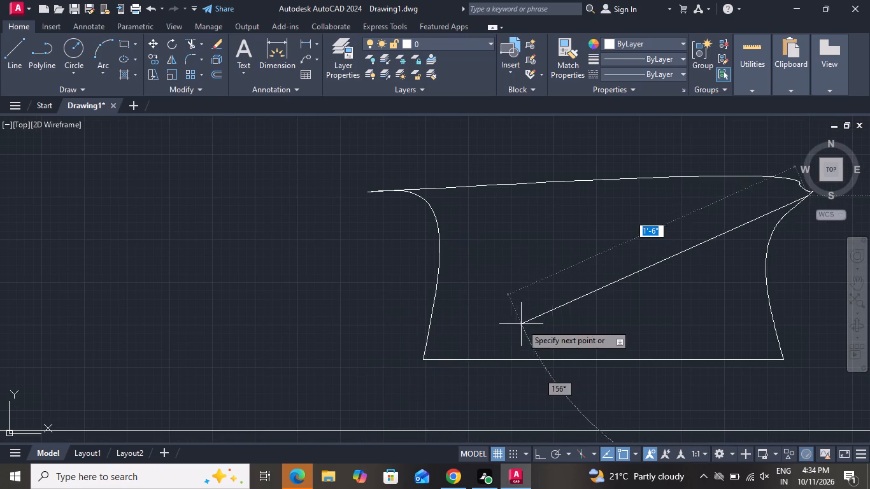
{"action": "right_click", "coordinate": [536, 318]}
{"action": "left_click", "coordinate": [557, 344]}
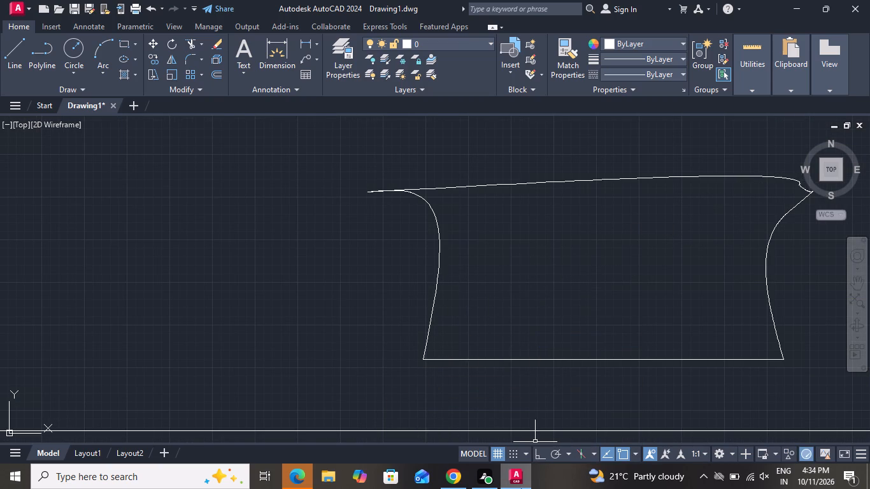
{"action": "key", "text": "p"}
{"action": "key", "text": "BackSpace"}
Offset the fixture's toilet-side spline and its top rim spline 1" inward.
{"action": "key", "text": "o"}
{"action": "key", "text": "space"}
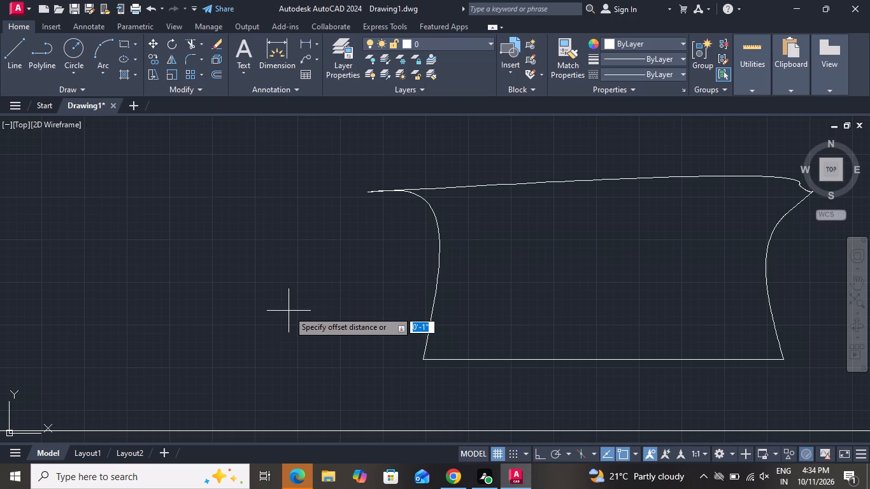
{"action": "key", "text": "1"}
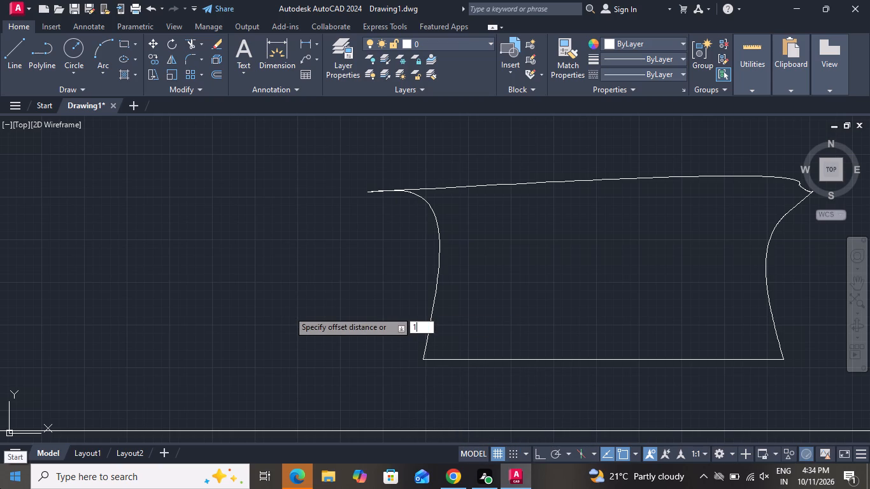
{"action": "key", "text": "shift+quotedbl"}
{"action": "key", "text": "Return"}
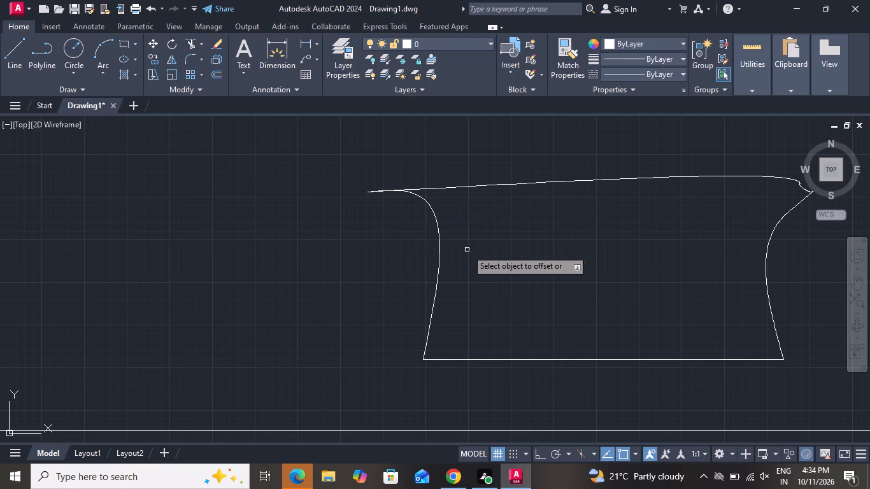
{"action": "left_click", "coordinate": [439, 259]}
{"action": "left_click", "coordinate": [463, 253]}
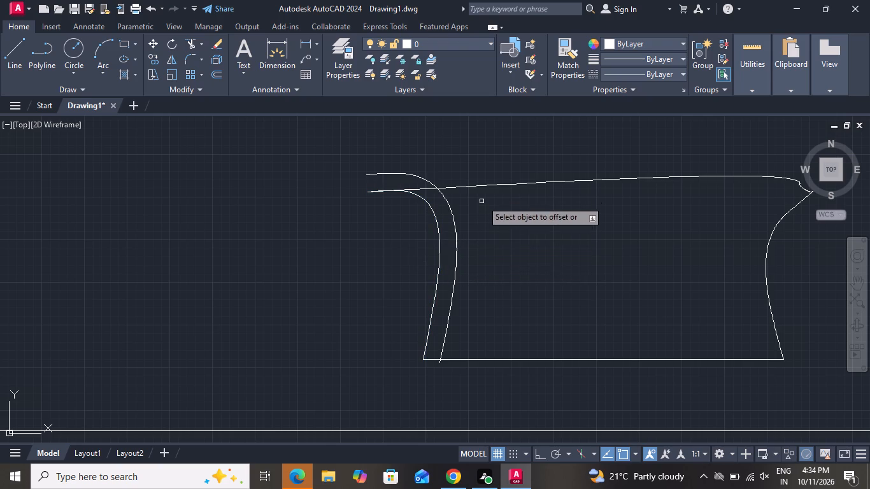
{"action": "left_click_drag", "start_coordinate": [488, 185], "coordinate": [493, 192]}
{"action": "left_click", "coordinate": [508, 222]}
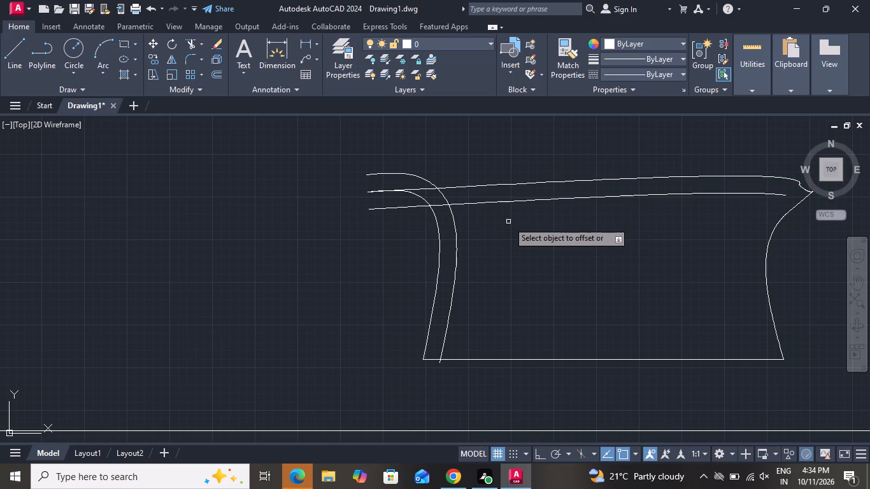
{"action": "right_click", "coordinate": [508, 222]}
{"action": "left_click", "coordinate": [518, 239]}
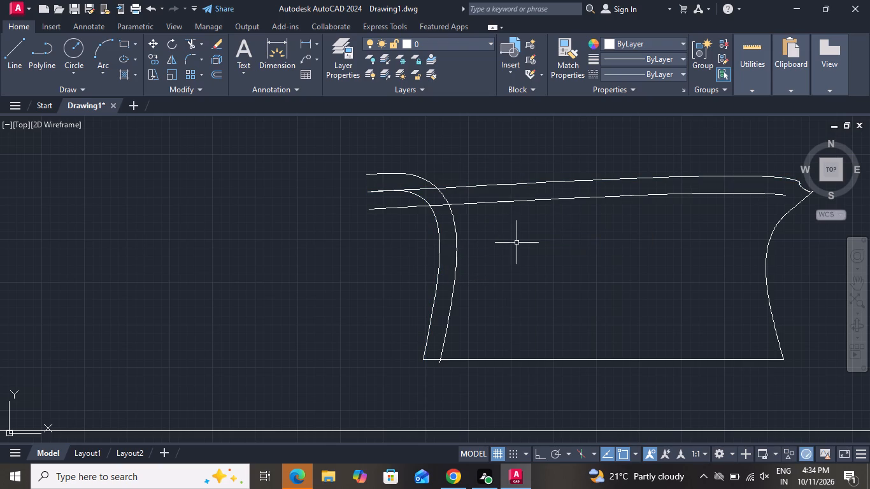
Offset the toilet-side spline again, the partition-side spline and the base line, each 1" inward.
{"action": "type", "text": "o 1"}
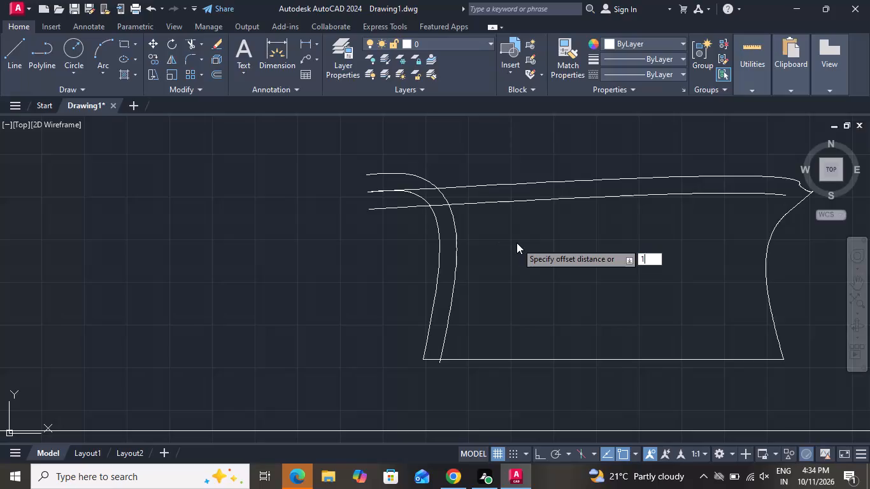
{"action": "key", "text": "shift+quotedbl"}
{"action": "key", "text": "Return"}
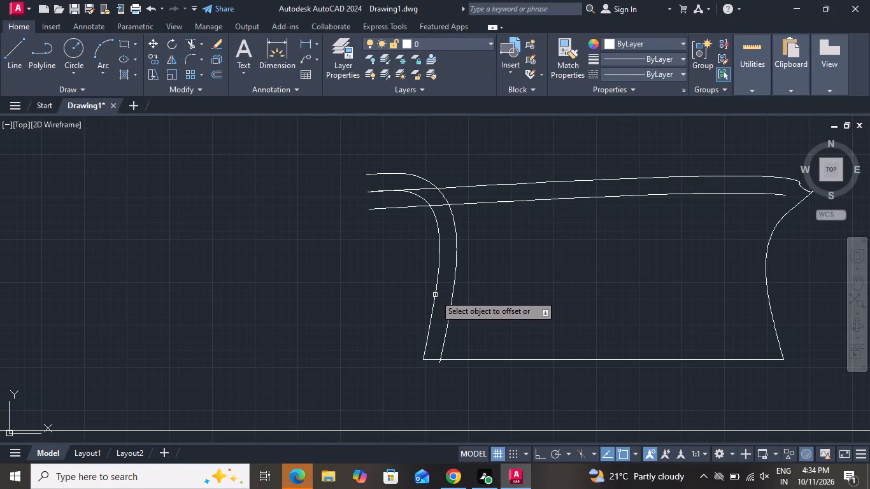
{"action": "left_click", "coordinate": [435, 295]}
{"action": "left_click", "coordinate": [445, 291]}
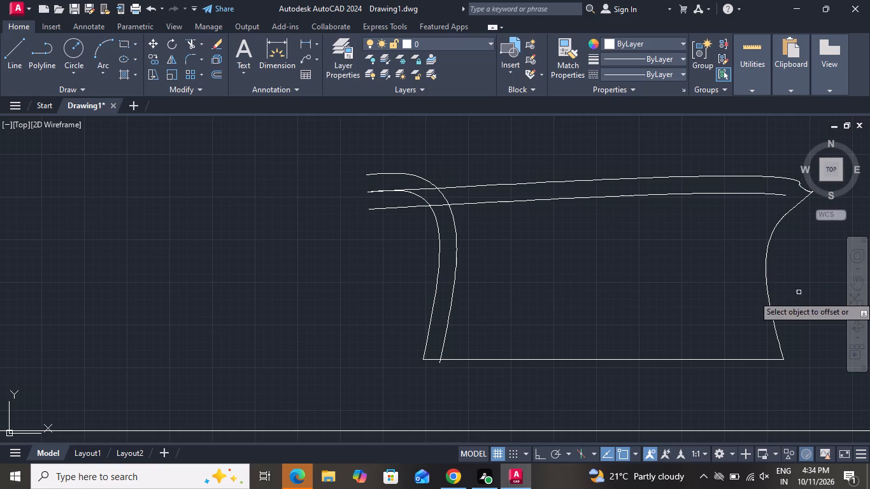
{"action": "left_click", "coordinate": [770, 306]}
{"action": "left_click", "coordinate": [720, 315]}
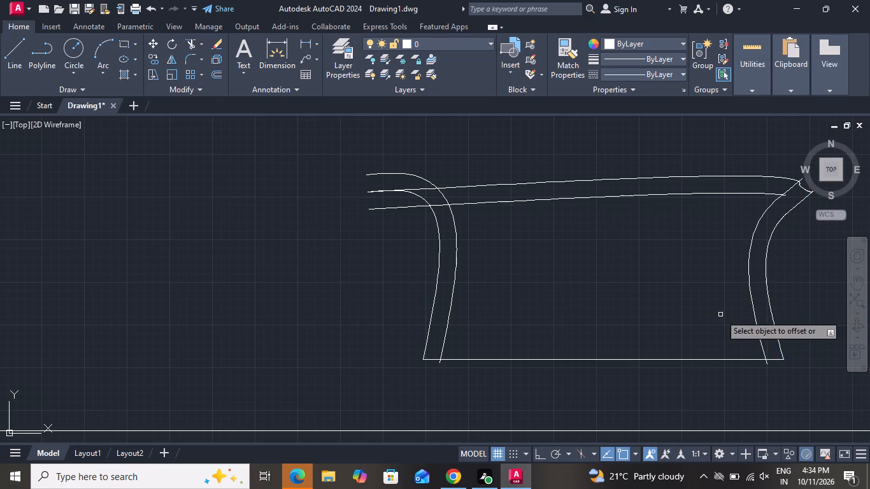
{"action": "left_click", "coordinate": [686, 362]}
{"action": "left_click", "coordinate": [682, 348]}
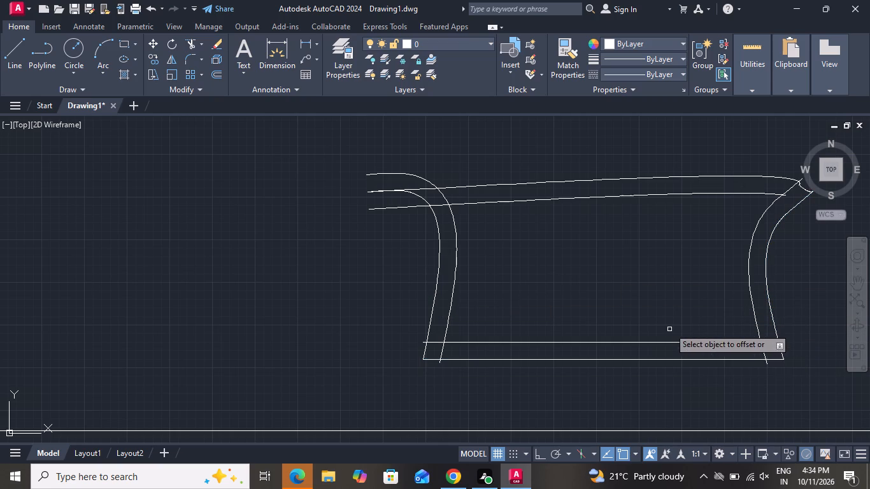
{"action": "right_click", "coordinate": [653, 304]}
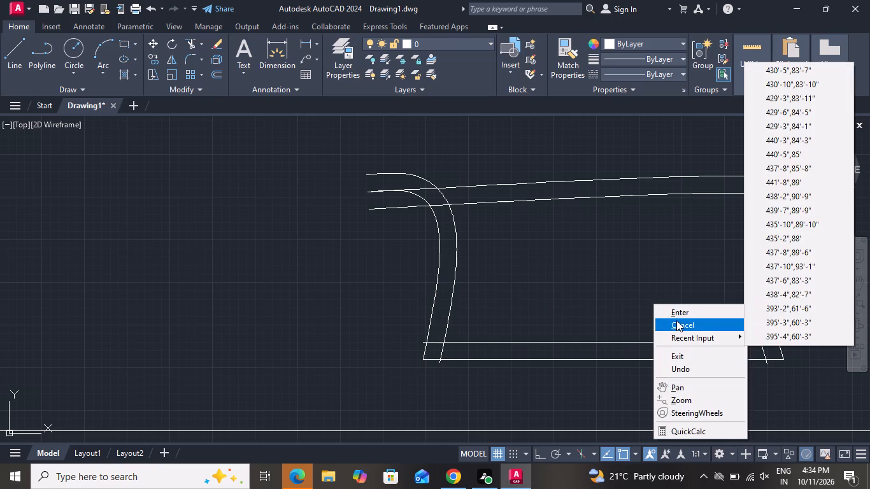
{"action": "left_click", "coordinate": [676, 320]}
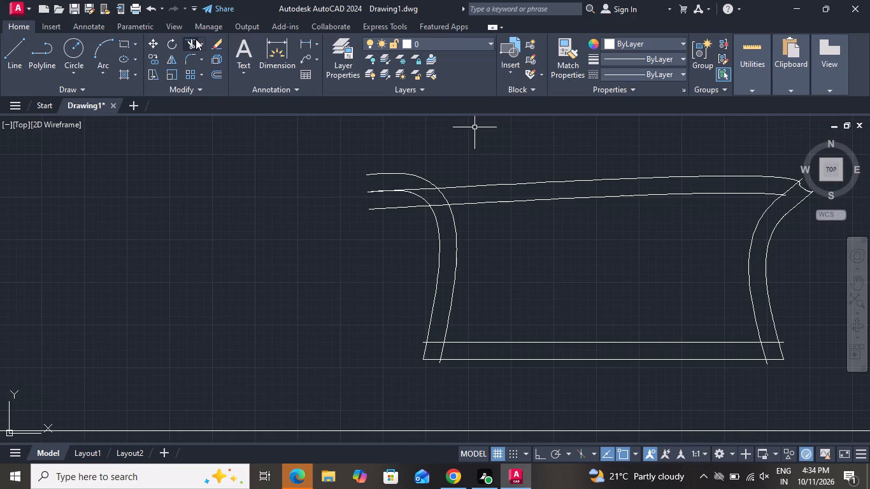
Trim the toilet-side rim corner: inner side curve above the inner rim, inner rim beyond the inner side, and overlapping outer rim tail.
{"action": "left_click", "coordinate": [192, 40]}
{"action": "scroll", "coordinate": [394, 181], "scroll_direction": "up", "scroll_amount": 2}
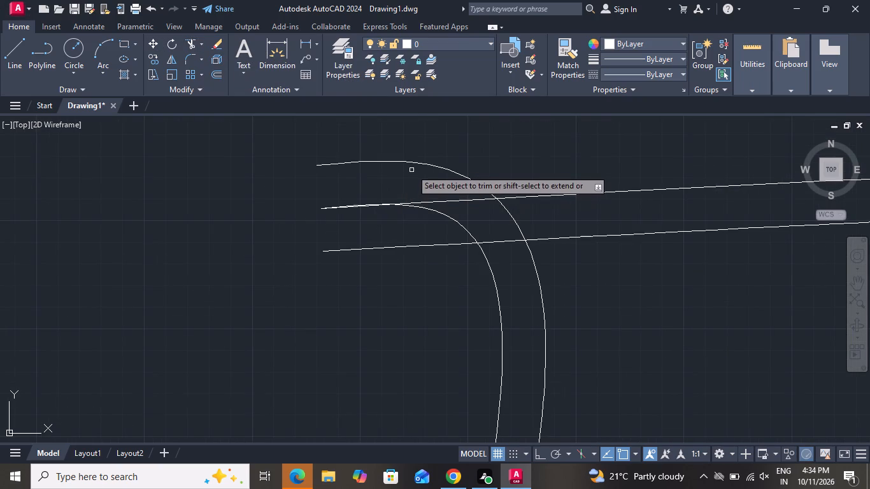
{"action": "left_click", "coordinate": [415, 163]}
{"action": "left_click", "coordinate": [422, 163]}
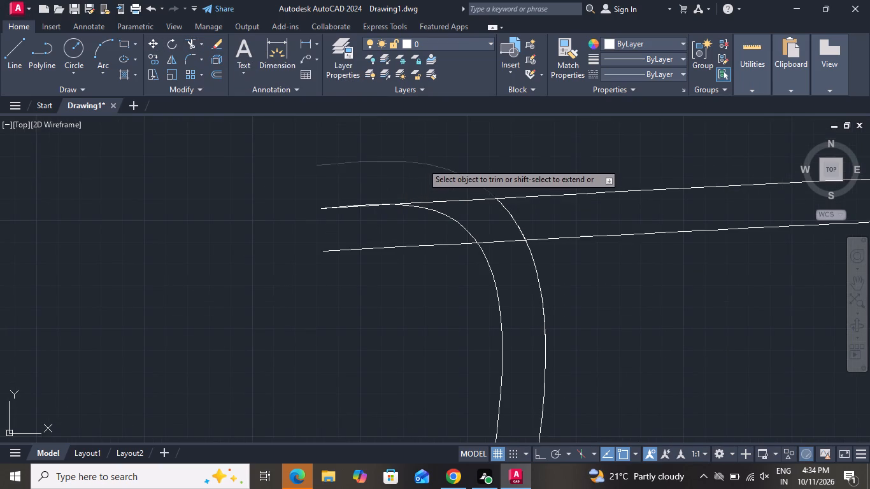
{"action": "left_click", "coordinate": [380, 248]}
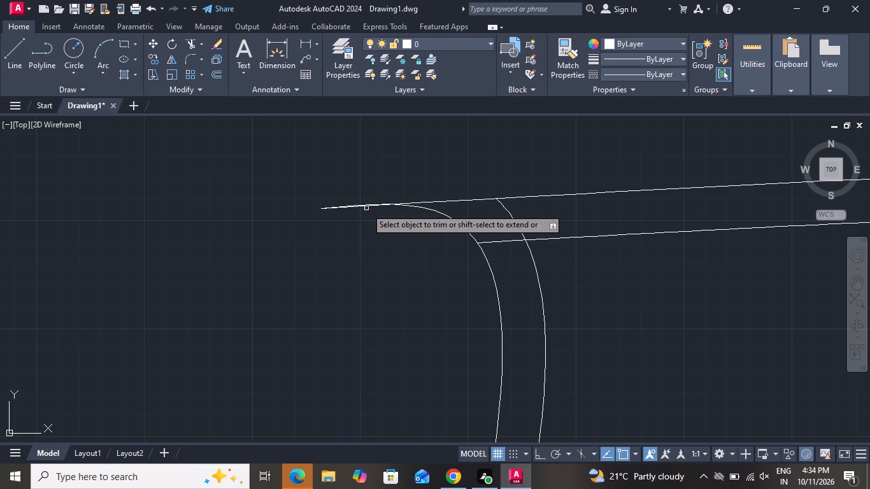
{"action": "left_click", "coordinate": [366, 206]}
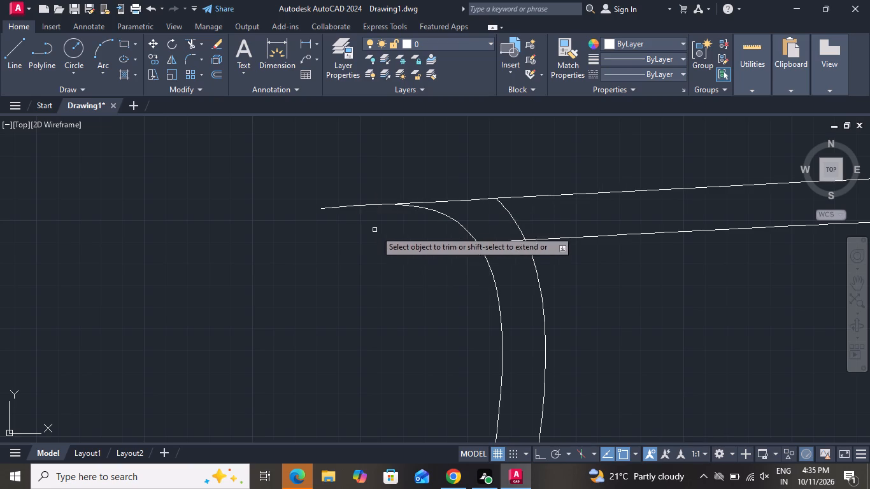
{"action": "left_click", "coordinate": [506, 241]}
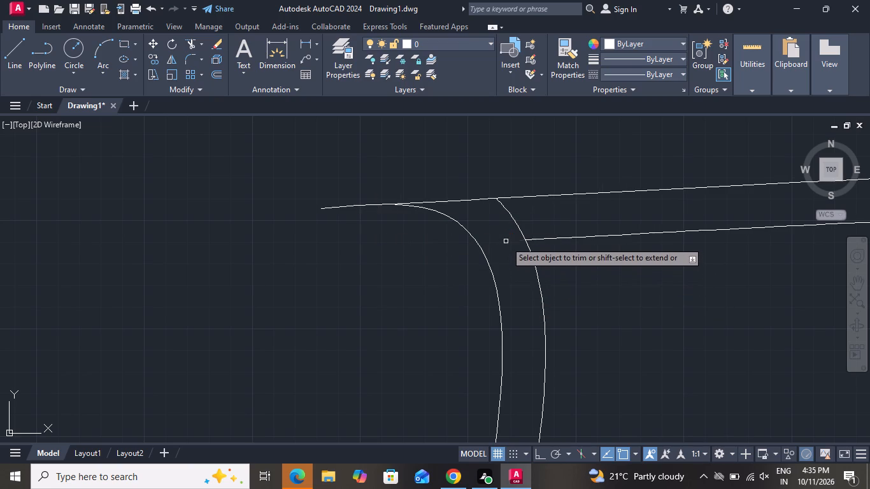
{"action": "left_click", "coordinate": [513, 218]}
{"action": "left_click", "coordinate": [513, 216]}
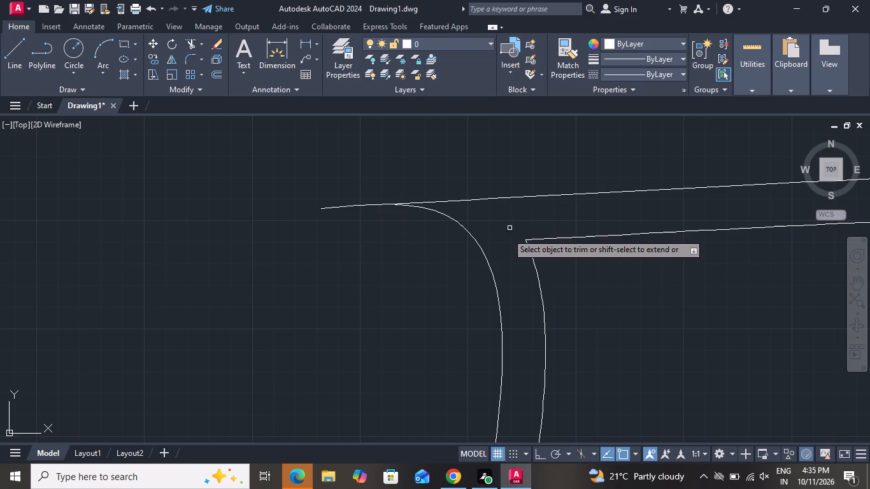
Trim the partition-side inner curve above the inner rim line, and the inner rim's short overhang past that curve.
{"action": "scroll", "coordinate": [493, 260], "scroll_direction": "down", "scroll_amount": 2}
{"action": "scroll", "coordinate": [481, 256], "scroll_direction": "up", "scroll_amount": 1}
{"action": "scroll", "coordinate": [481, 256], "scroll_direction": "down", "scroll_amount": 1}
{"action": "scroll", "coordinate": [663, 273], "scroll_direction": "down", "scroll_amount": 1}
{"action": "scroll", "coordinate": [801, 241], "scroll_direction": "up", "scroll_amount": 1}
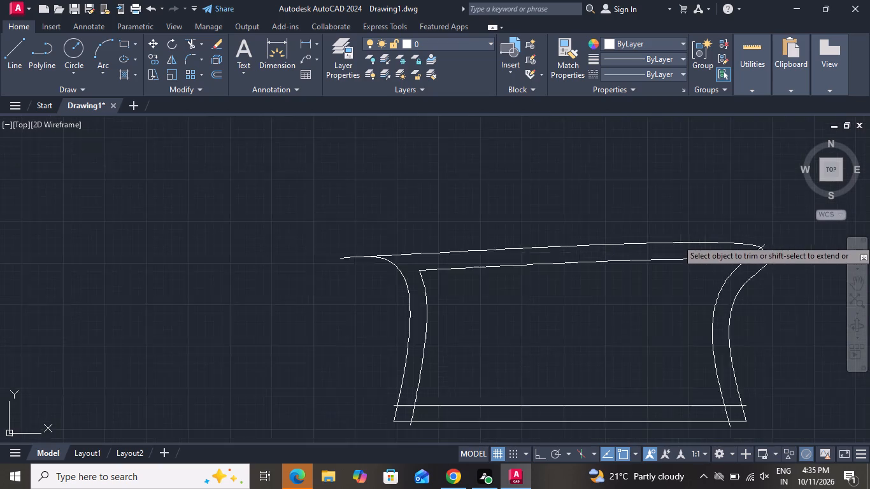
{"action": "scroll", "coordinate": [789, 244], "scroll_direction": "up", "scroll_amount": 4}
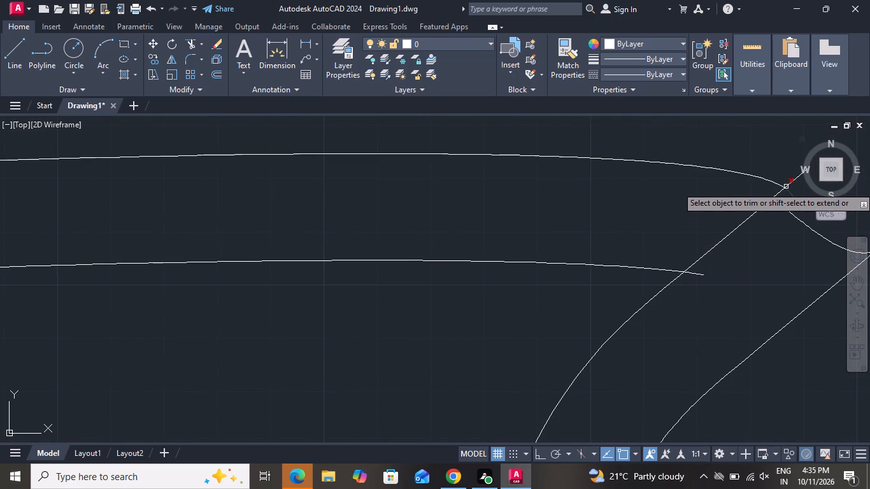
{"action": "left_click", "coordinate": [790, 185]}
{"action": "left_click", "coordinate": [749, 216]}
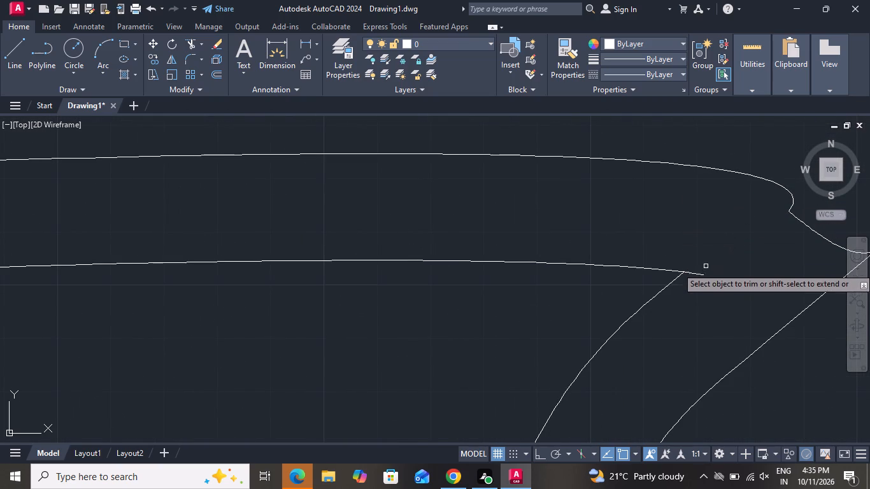
{"action": "left_click", "coordinate": [697, 274]}
Trim the partition-side base corner: inner base line past the inner side curve, and that curve below the inner base line.
{"action": "scroll", "coordinate": [573, 239], "scroll_direction": "down", "scroll_amount": 7}
{"action": "scroll", "coordinate": [602, 284], "scroll_direction": "up", "scroll_amount": 1}
{"action": "scroll", "coordinate": [602, 284], "scroll_direction": "down", "scroll_amount": 1}
{"action": "scroll", "coordinate": [602, 284], "scroll_direction": "up", "scroll_amount": 4}
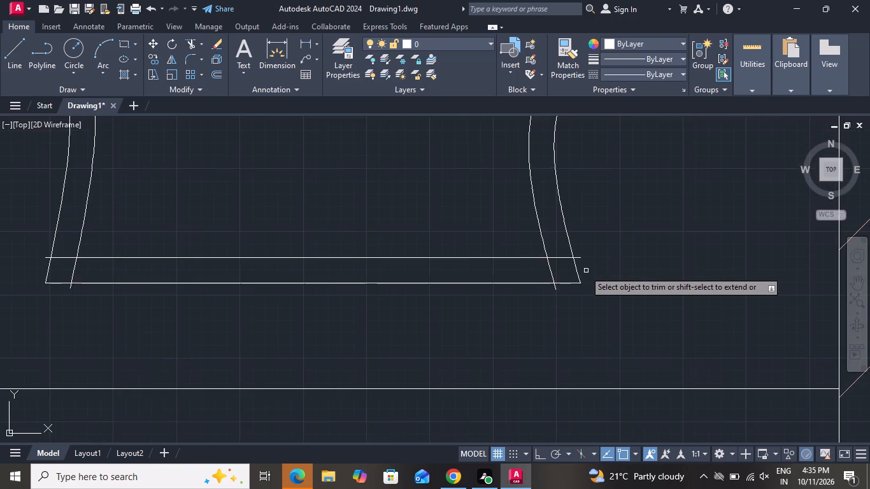
{"action": "scroll", "coordinate": [583, 271], "scroll_direction": "up", "scroll_amount": 2}
{"action": "left_click", "coordinate": [541, 238]}
{"action": "left_click_drag", "start_coordinate": [567, 236], "coordinate": [568, 241]}
{"action": "left_click", "coordinate": [568, 241]}
{"action": "left_click", "coordinate": [497, 271]}
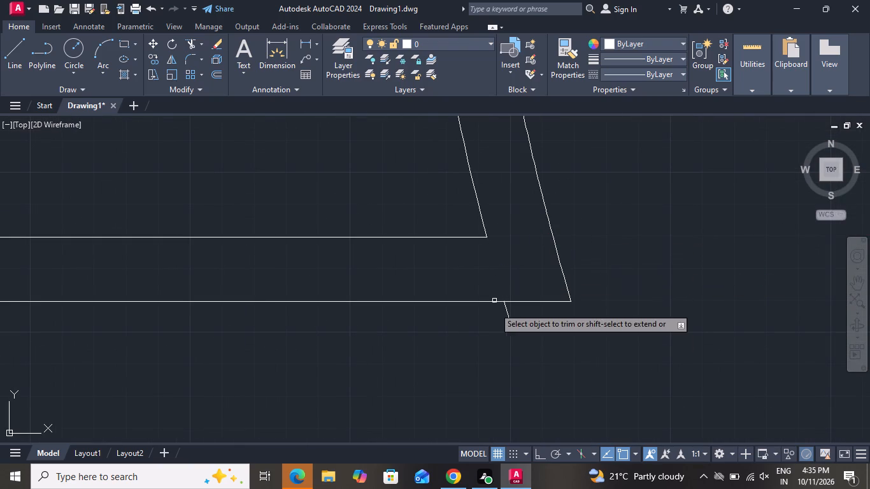
{"action": "left_click", "coordinate": [510, 311]}
{"action": "left_click", "coordinate": [463, 323]}
Trim the toilet-side base corner: inner base line past the inner side curve, and that curve below the inner base line.
{"action": "scroll", "coordinate": [463, 323], "scroll_direction": "down", "scroll_amount": 2}
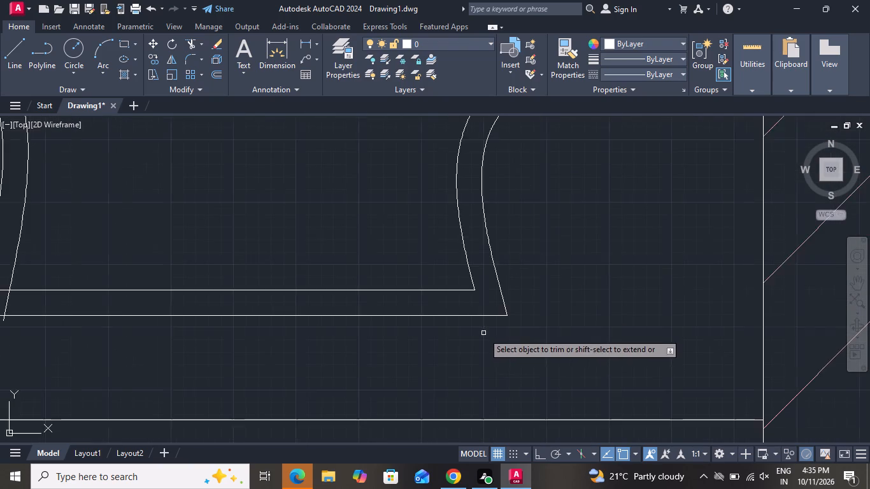
{"action": "scroll", "coordinate": [483, 333], "scroll_direction": "down", "scroll_amount": 1}
{"action": "scroll", "coordinate": [102, 306], "scroll_direction": "up", "scroll_amount": 2}
{"action": "scroll", "coordinate": [218, 307], "scroll_direction": "up", "scroll_amount": 2}
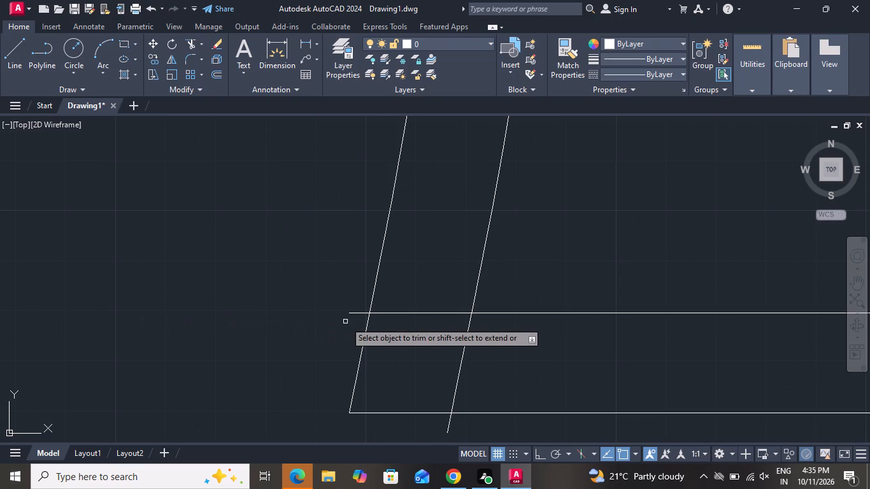
{"action": "left_click", "coordinate": [355, 309]}
{"action": "left_click", "coordinate": [352, 327]}
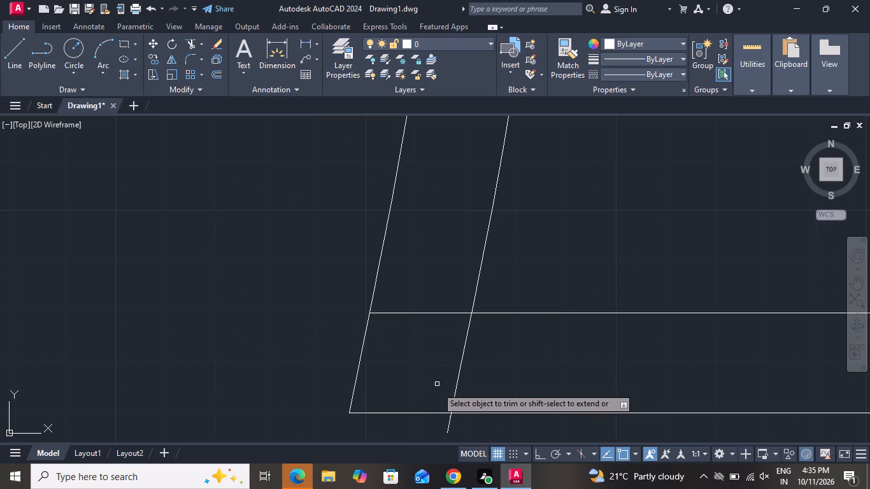
{"action": "left_click", "coordinate": [450, 426]}
{"action": "left_click", "coordinate": [447, 427]}
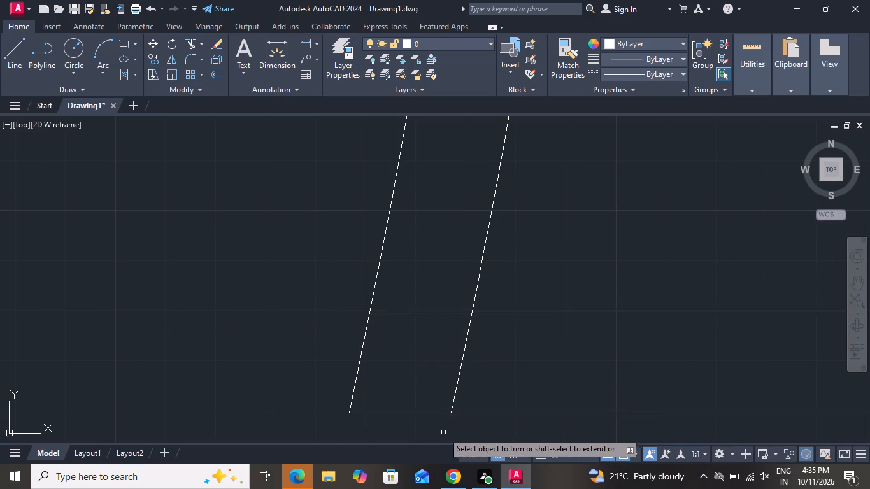
{"action": "left_click", "coordinate": [454, 386]}
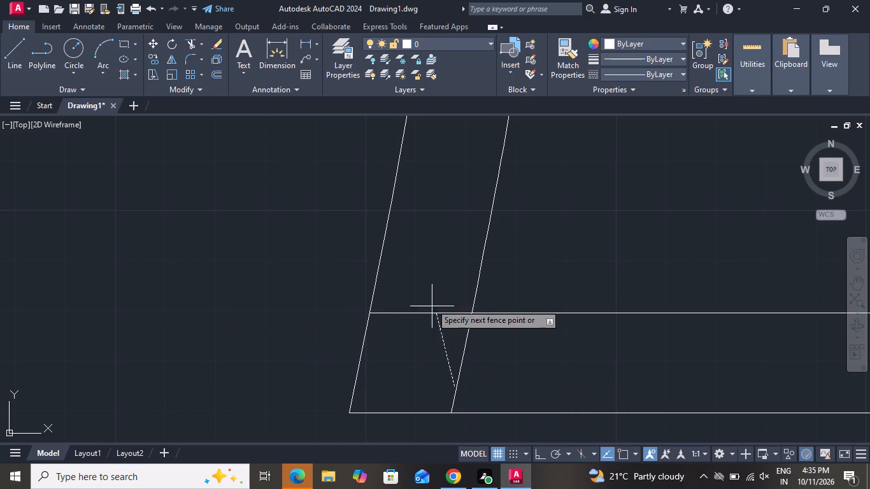
{"action": "left_click", "coordinate": [430, 281]}
{"action": "left_click", "coordinate": [432, 326]}
{"action": "left_click", "coordinate": [487, 357]}
{"action": "scroll", "coordinate": [484, 355], "scroll_direction": "down", "scroll_amount": 3}
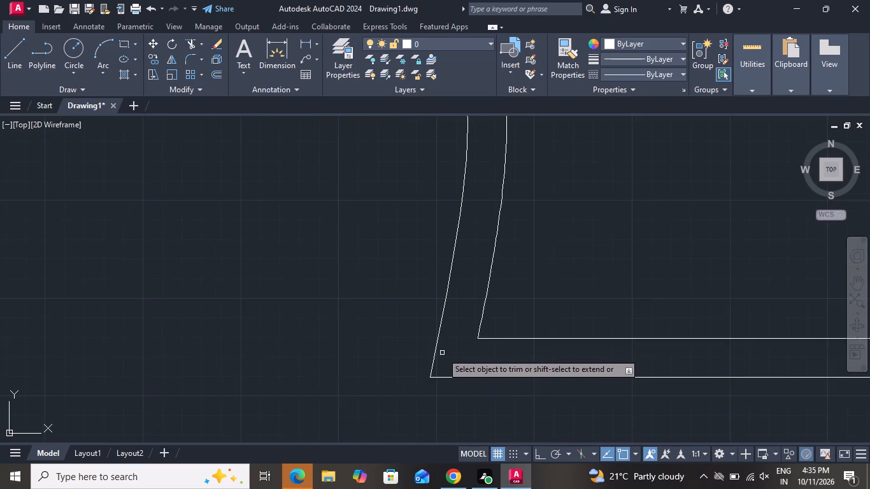
{"action": "scroll", "coordinate": [442, 353], "scroll_direction": "down", "scroll_amount": 3}
{"action": "right_click", "coordinate": [457, 232]}
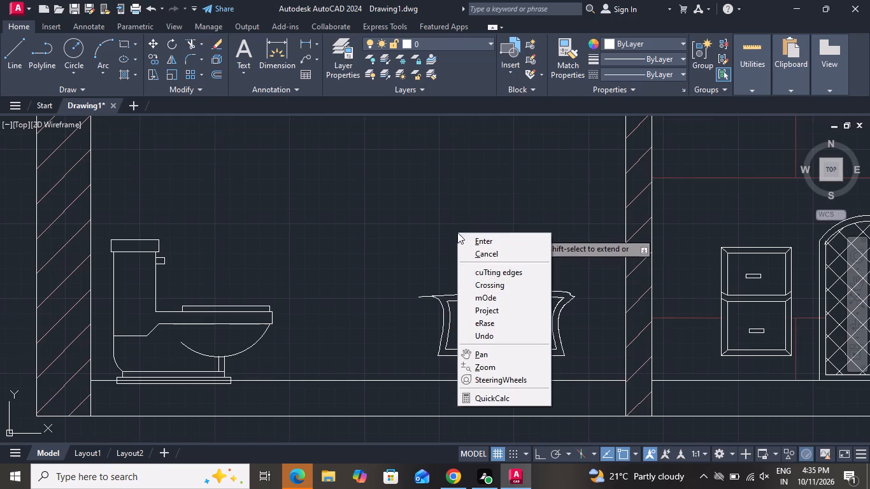
{"action": "left_click", "coordinate": [506, 254]}
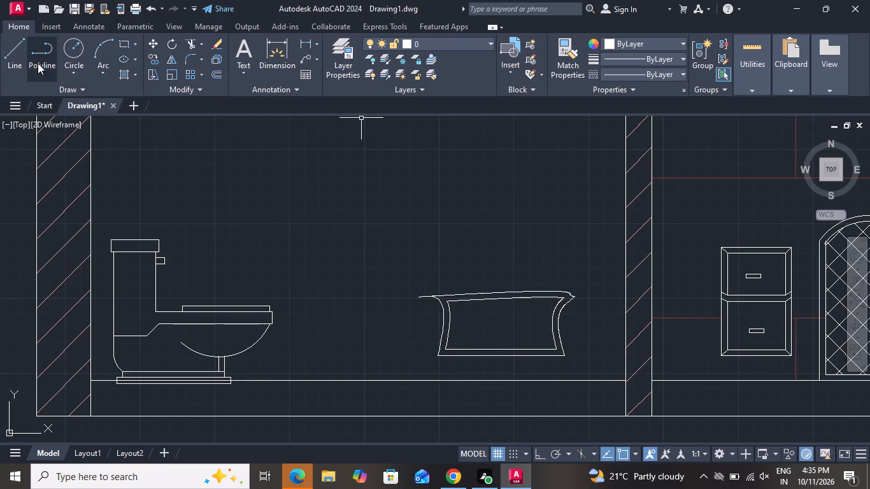
Draw a closed triangular foot about 1" wide with its apex on the tub's outer base line, near the toilet-side corner.
{"action": "left_click", "coordinate": [17, 60]}
{"action": "scroll", "coordinate": [488, 373], "scroll_direction": "up", "scroll_amount": 2}
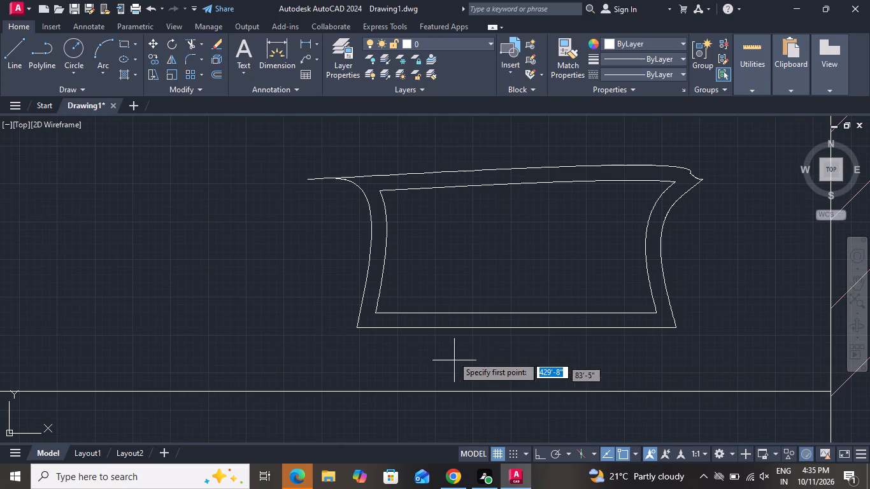
{"action": "left_click", "coordinate": [408, 329]}
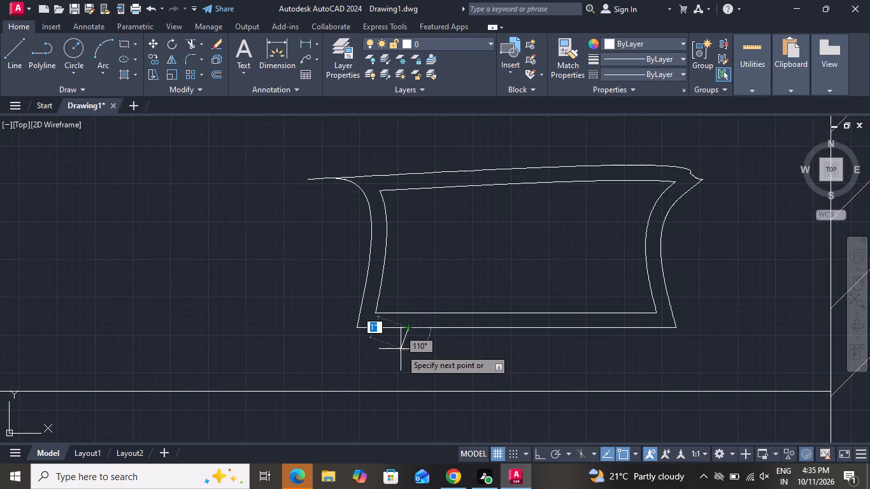
{"action": "left_click", "coordinate": [401, 349]}
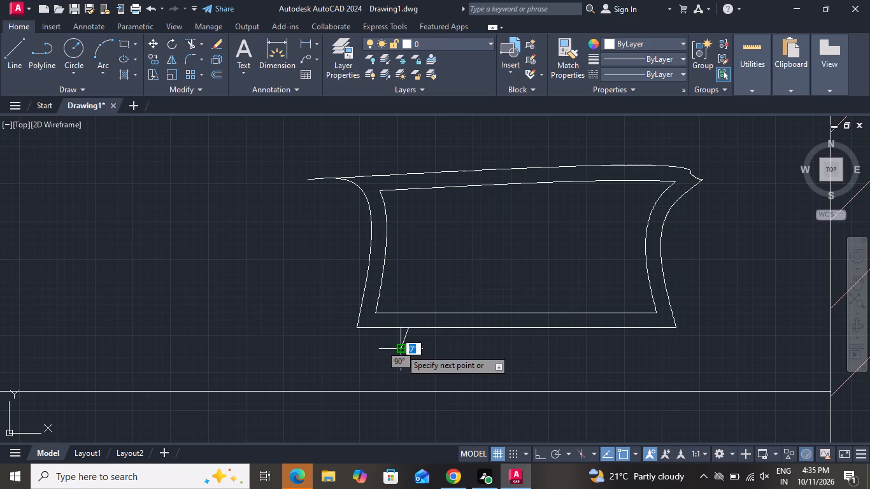
{"action": "scroll", "coordinate": [414, 353], "scroll_direction": "up", "scroll_amount": 2}
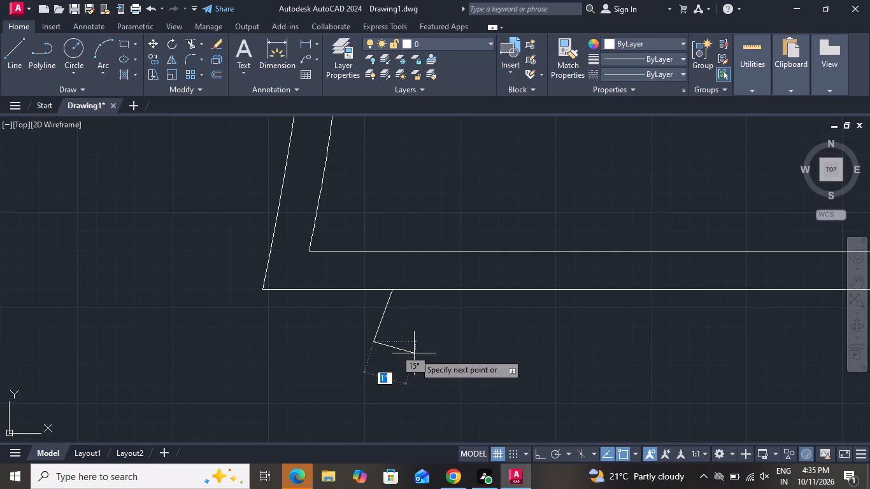
{"action": "left_click", "coordinate": [412, 339]}
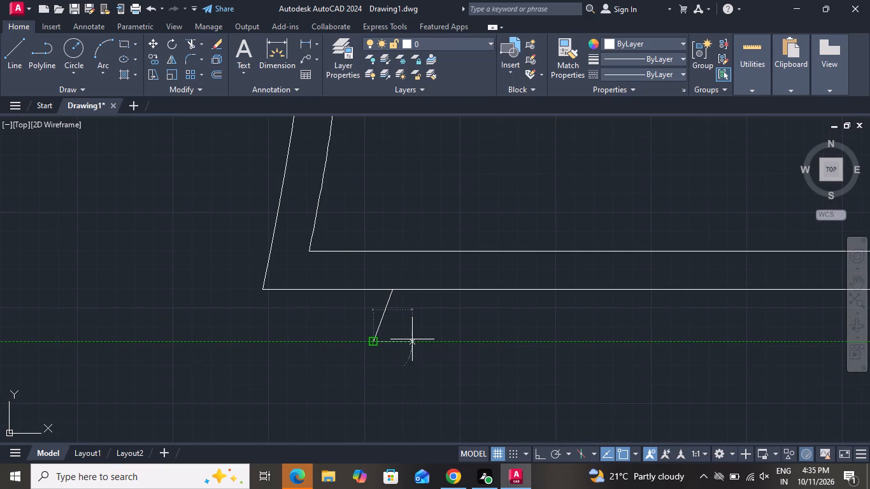
{"action": "left_click", "coordinate": [397, 293]}
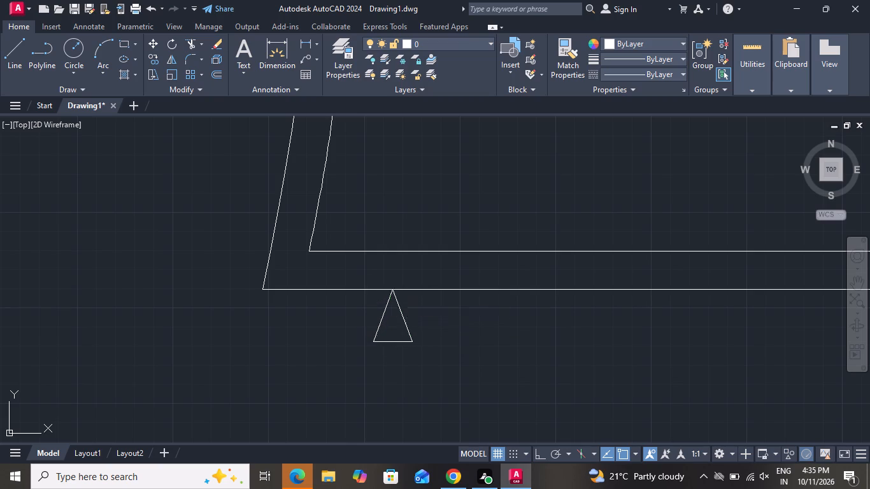
{"action": "right_click", "coordinate": [428, 331]}
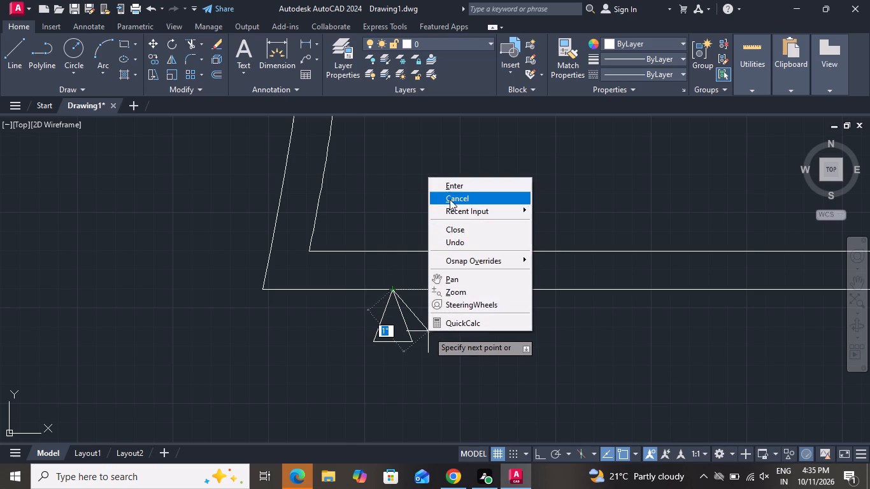
{"action": "left_click", "coordinate": [450, 199]}
Copy the triangular foot by its apex about 1'-3" along the outer base line, near the partition-side corner.
{"action": "scroll", "coordinate": [491, 393], "scroll_direction": "down", "scroll_amount": 3}
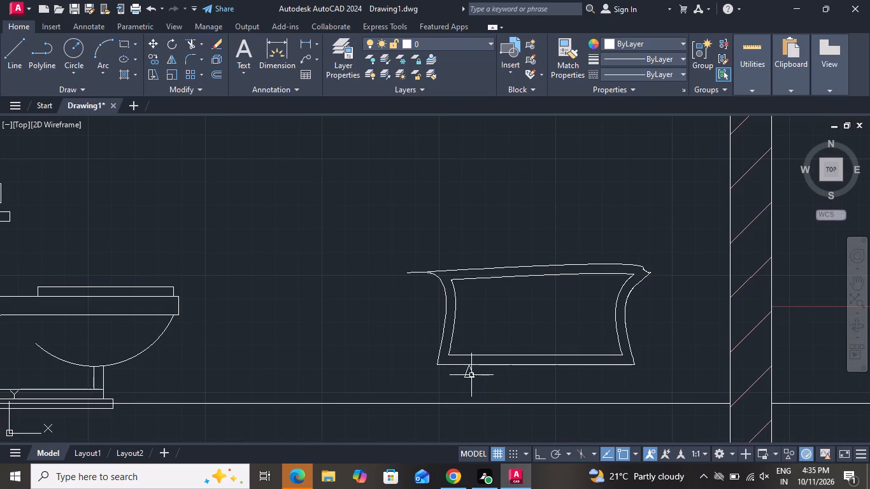
{"action": "left_click", "coordinate": [469, 375]}
{"action": "left_click", "coordinate": [453, 384]}
{"action": "scroll", "coordinate": [469, 364], "scroll_direction": "up", "scroll_amount": 4}
{"action": "left_click", "coordinate": [470, 397]}
{"action": "left_click", "coordinate": [447, 416]}
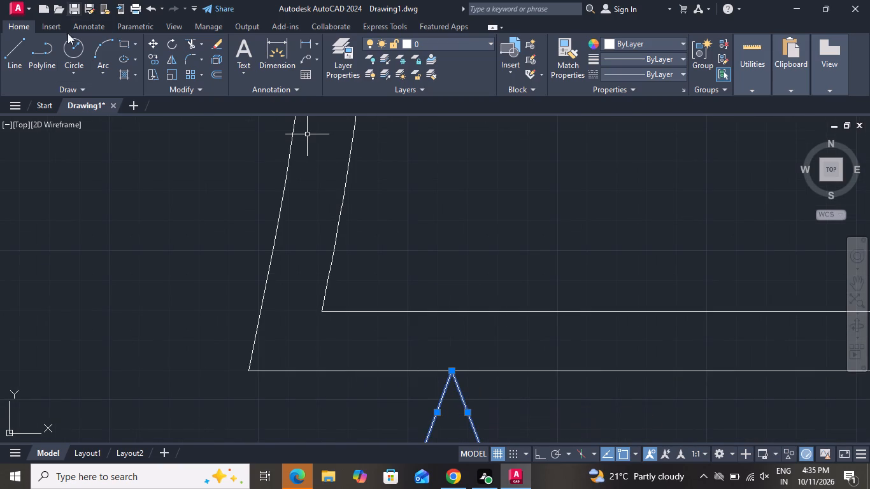
{"action": "left_click", "coordinate": [154, 62]}
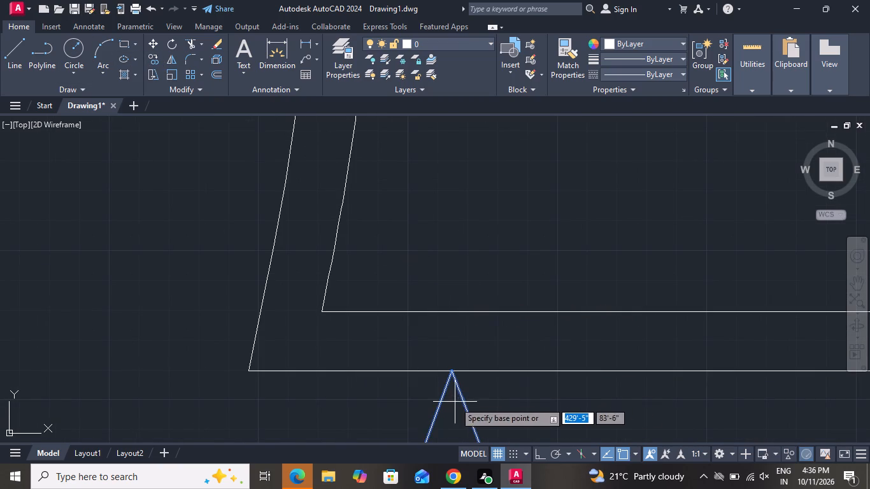
{"action": "left_click", "coordinate": [452, 374]}
{"action": "scroll", "coordinate": [601, 316], "scroll_direction": "down", "scroll_amount": 4}
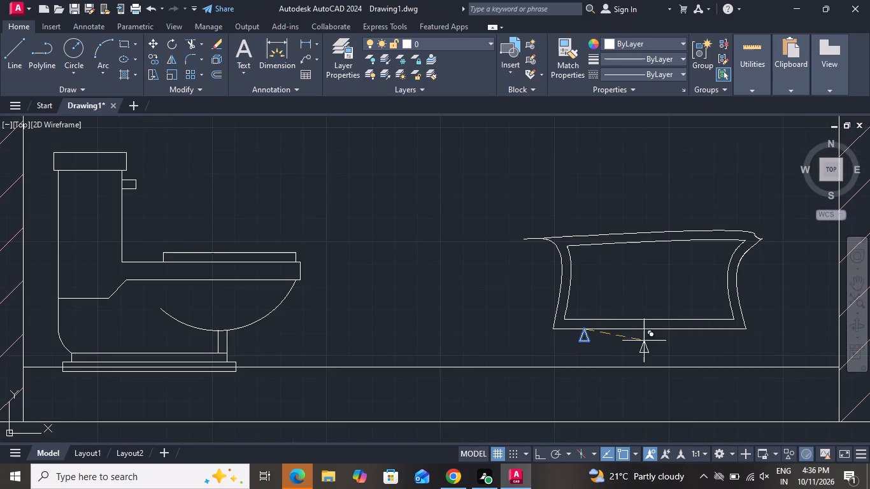
{"action": "scroll", "coordinate": [720, 334], "scroll_direction": "up", "scroll_amount": 2}
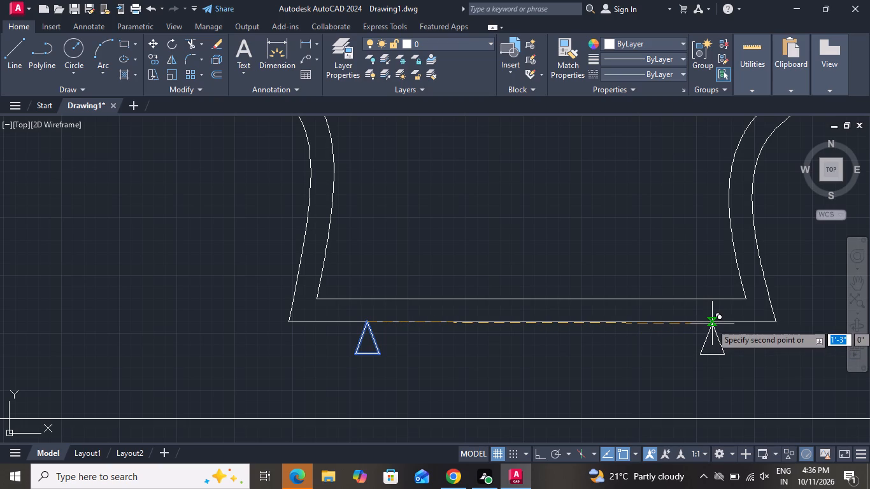
{"action": "left_click", "coordinate": [712, 323]}
{"action": "scroll", "coordinate": [632, 363], "scroll_direction": "down", "scroll_amount": 1}
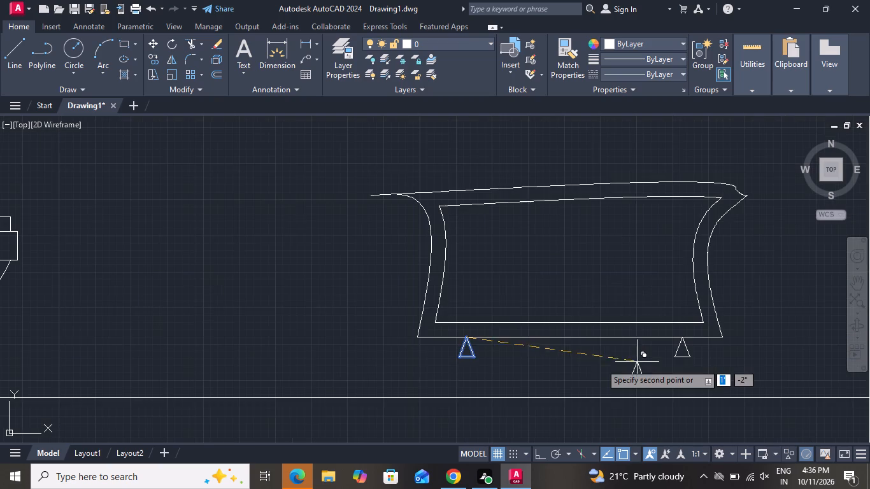
{"action": "right_click", "coordinate": [597, 364]}
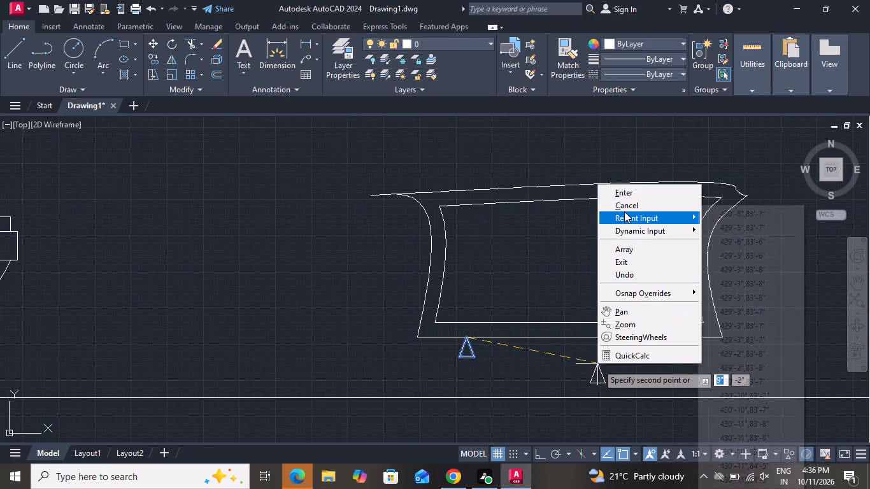
{"action": "left_click", "coordinate": [624, 208]}
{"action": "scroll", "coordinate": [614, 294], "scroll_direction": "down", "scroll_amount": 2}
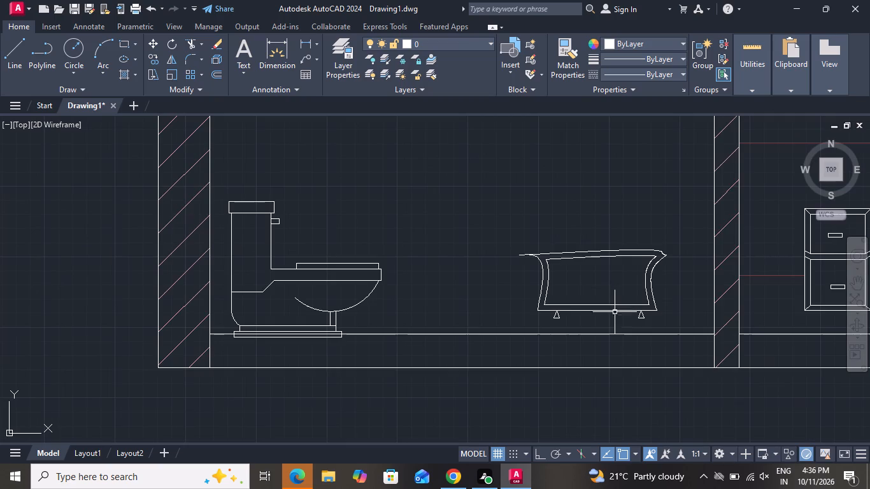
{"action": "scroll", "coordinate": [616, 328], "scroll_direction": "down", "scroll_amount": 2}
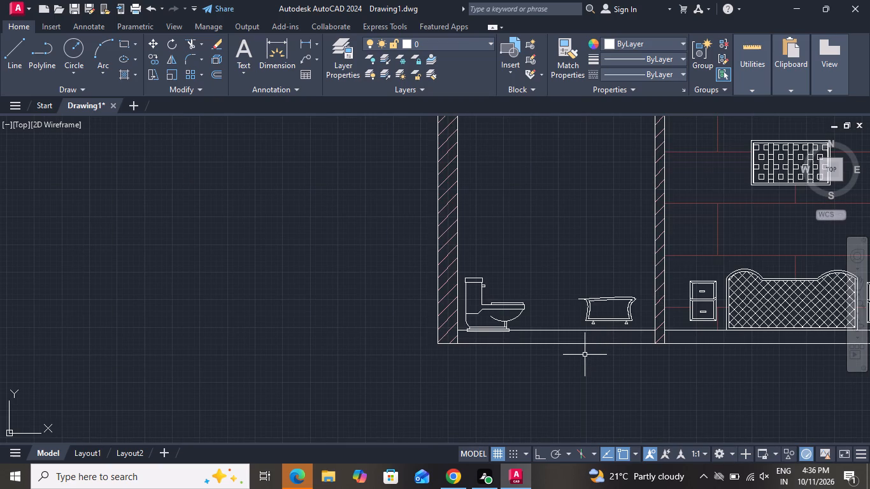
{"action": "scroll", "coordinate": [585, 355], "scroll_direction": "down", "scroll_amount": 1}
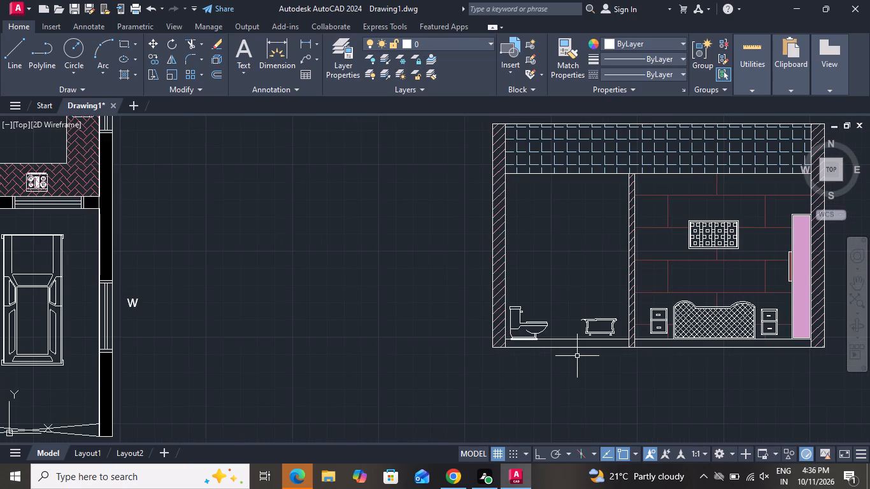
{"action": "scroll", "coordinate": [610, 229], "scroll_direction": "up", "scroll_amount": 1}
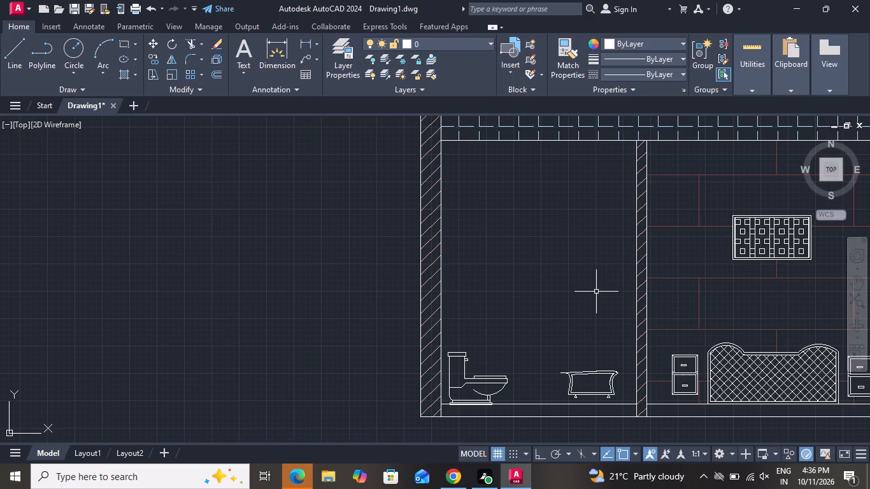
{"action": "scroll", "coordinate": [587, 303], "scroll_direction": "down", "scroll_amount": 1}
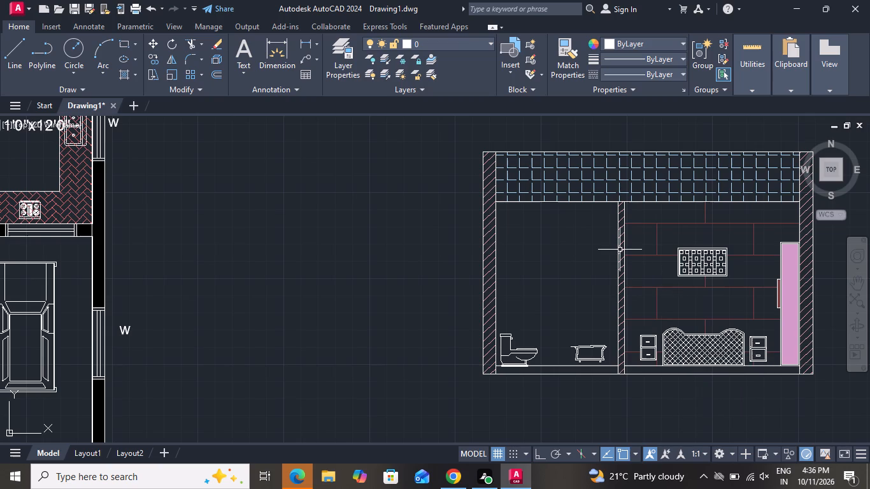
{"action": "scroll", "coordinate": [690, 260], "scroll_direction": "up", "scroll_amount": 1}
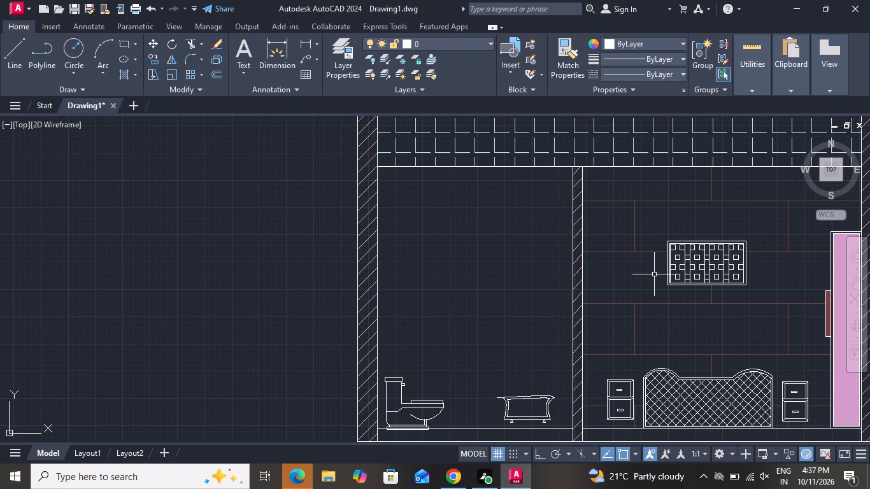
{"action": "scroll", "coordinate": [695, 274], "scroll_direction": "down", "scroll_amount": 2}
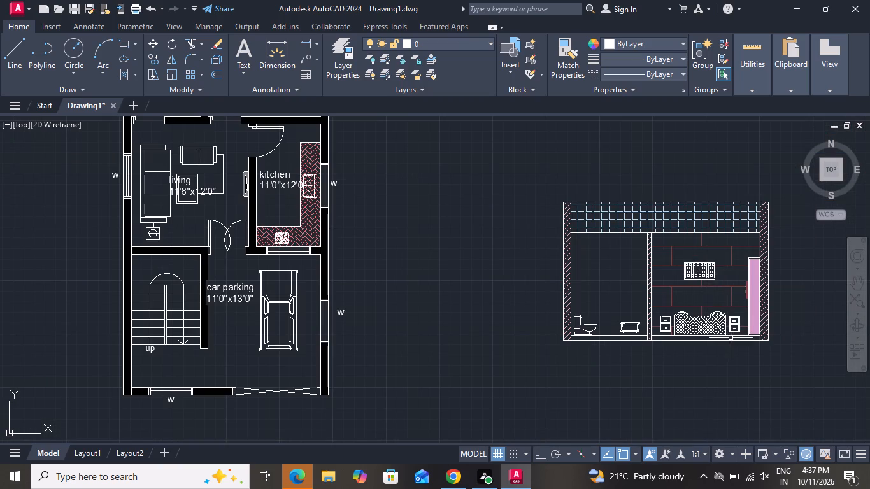
Delete the bedroom's two bedside cabinets, the headboard's body and crosshatch, and the red wall panelling hatch, leaving the headboard's top curves.
{"action": "scroll", "coordinate": [734, 346], "scroll_direction": "up", "scroll_amount": 2}
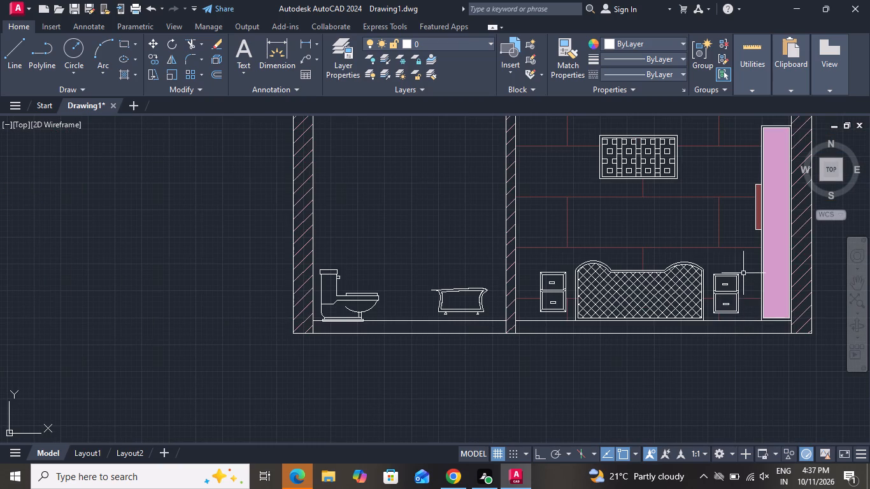
{"action": "left_click", "coordinate": [743, 273]}
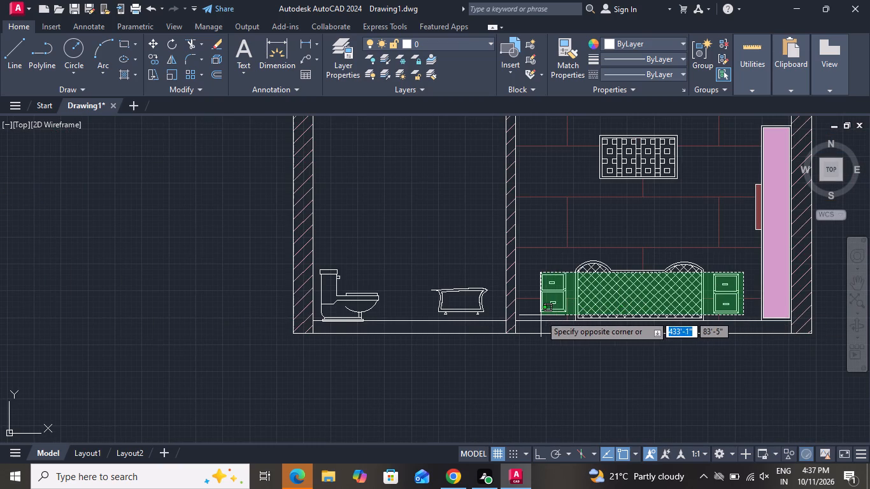
{"action": "left_click", "coordinate": [541, 315]}
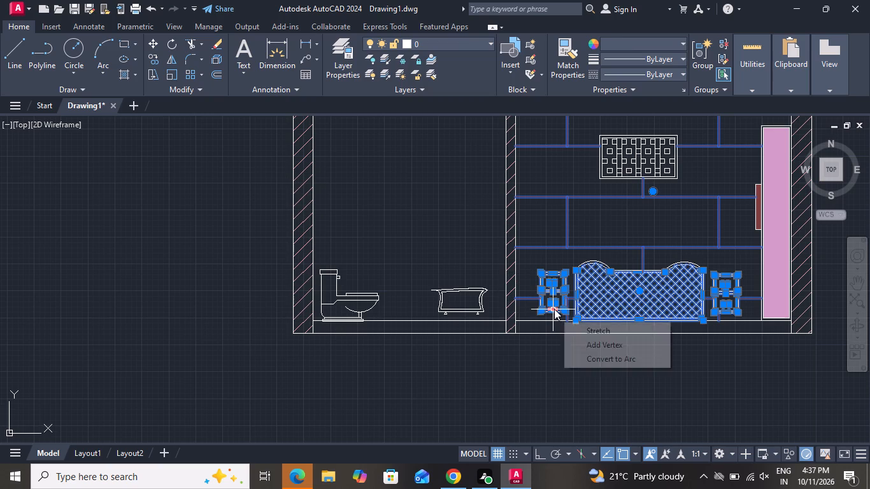
{"action": "key", "text": "Delete"}
{"action": "key", "text": "Delete"}
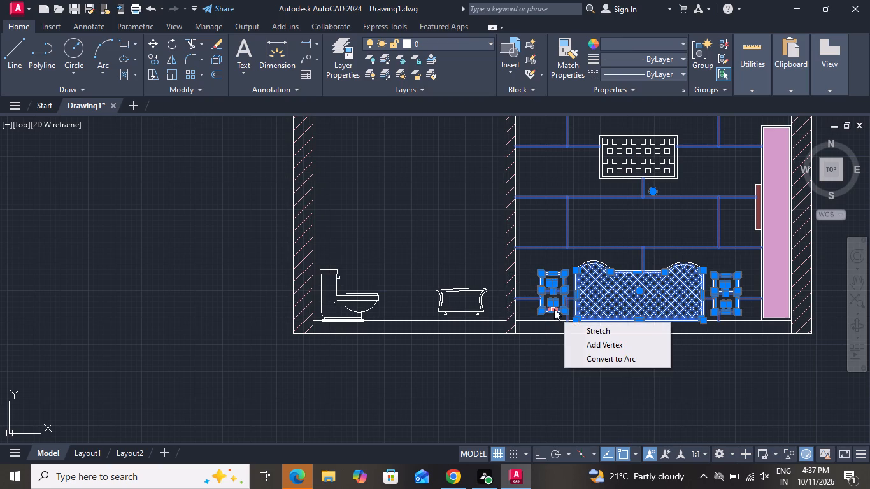
{"action": "key", "text": "Delete"}
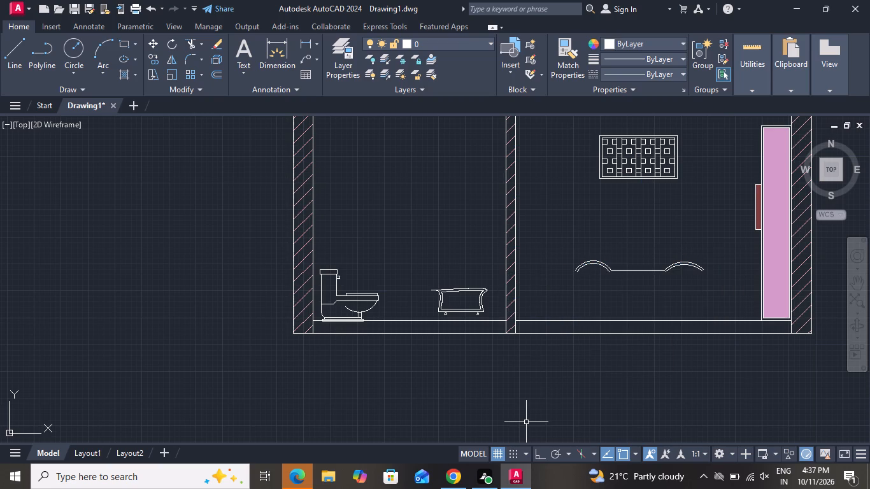
{"action": "scroll", "coordinate": [557, 408], "scroll_direction": "down", "scroll_amount": 1}
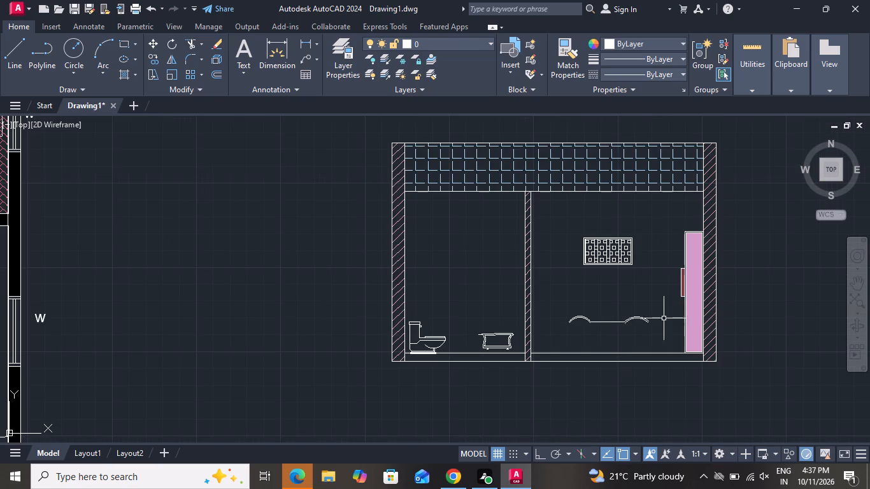
Delete the leftover headboard top curves and their connecting line in the bedroom.
{"action": "left_click", "coordinate": [662, 308]}
{"action": "left_click", "coordinate": [548, 342]}
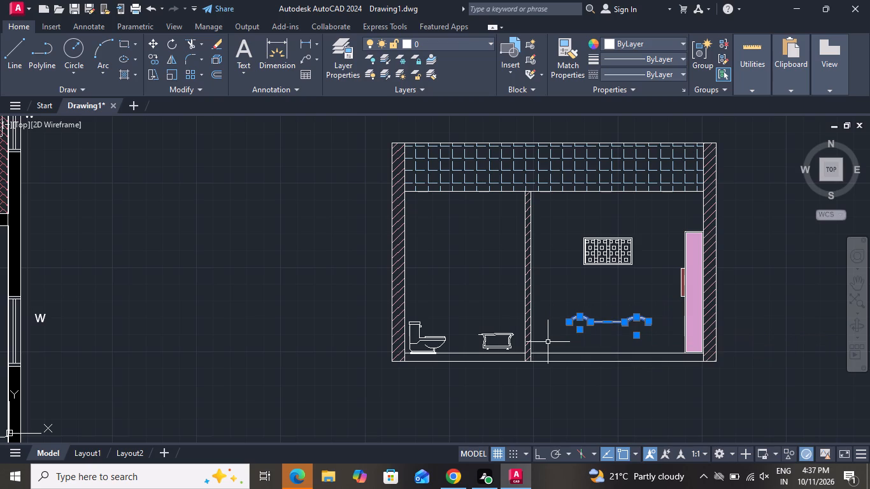
{"action": "key", "text": "Delete"}
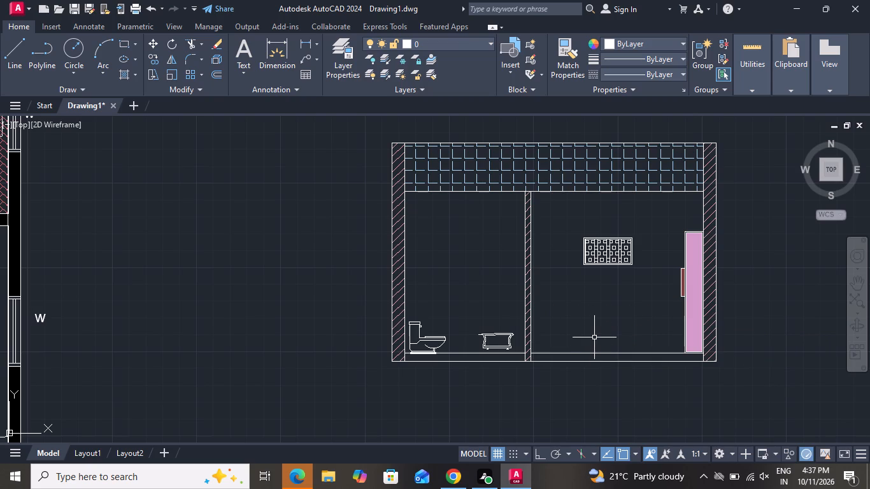
Draw a thin upright rectangle standing on the bedroom floor line, between the partition wall and the pink wall panel.
{"action": "left_click", "coordinate": [123, 48]}
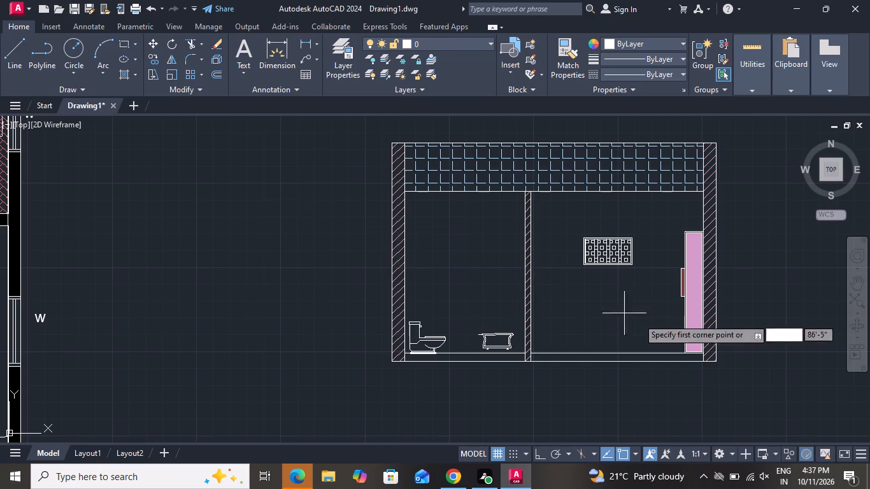
{"action": "scroll", "coordinate": [601, 311], "scroll_direction": "up", "scroll_amount": 1}
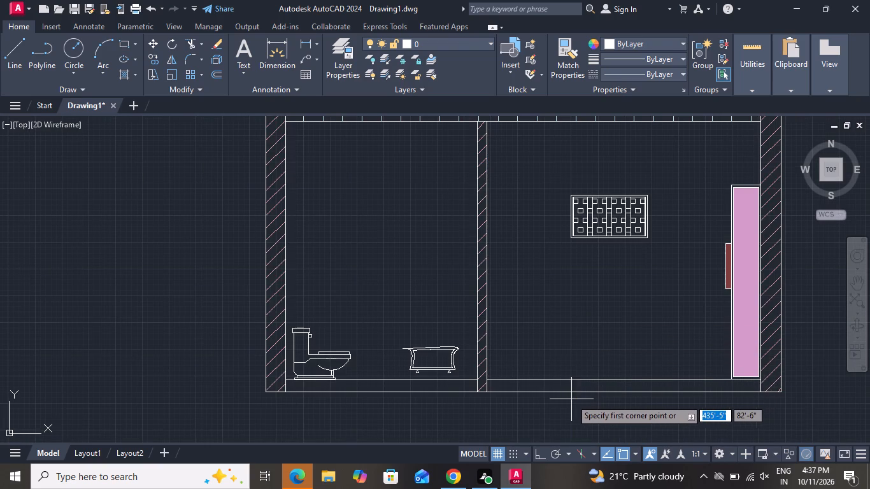
{"action": "left_click", "coordinate": [557, 379]}
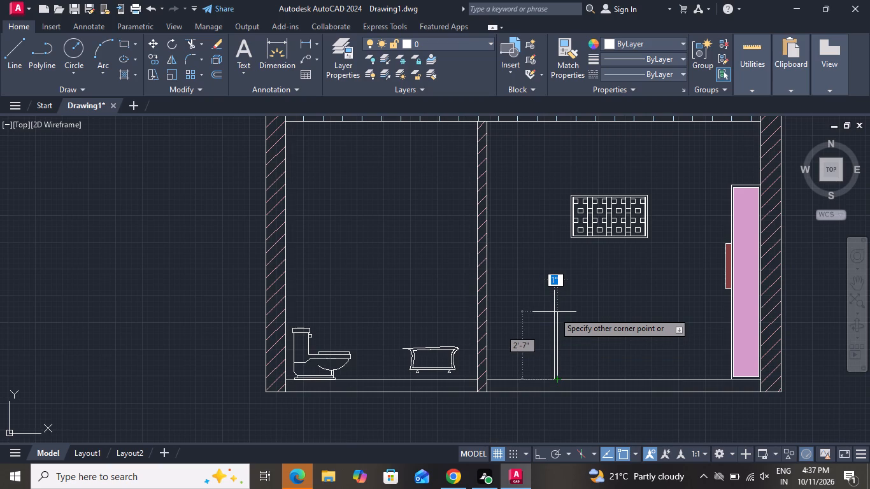
{"action": "left_click", "coordinate": [557, 305]}
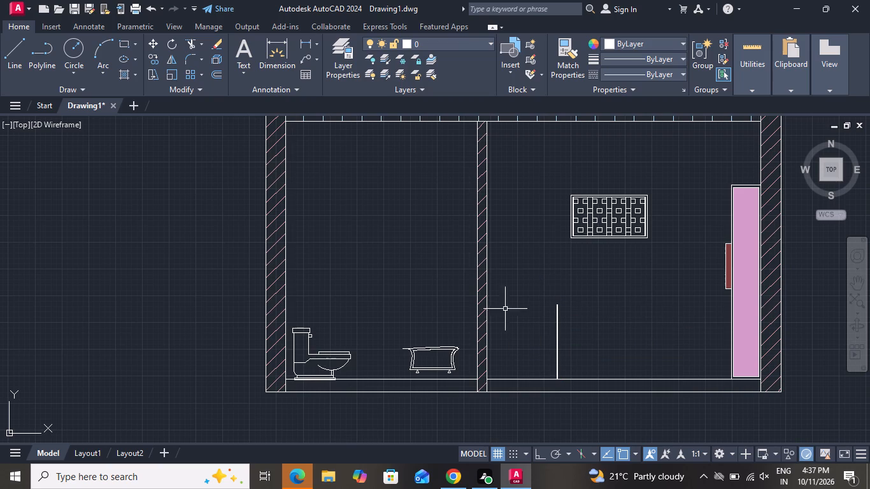
Draw a line about 4'-5" horizontally from the thin rectangle's top toward the pink panel, continuing straight down to the floor line.
{"action": "left_click", "coordinate": [16, 44]}
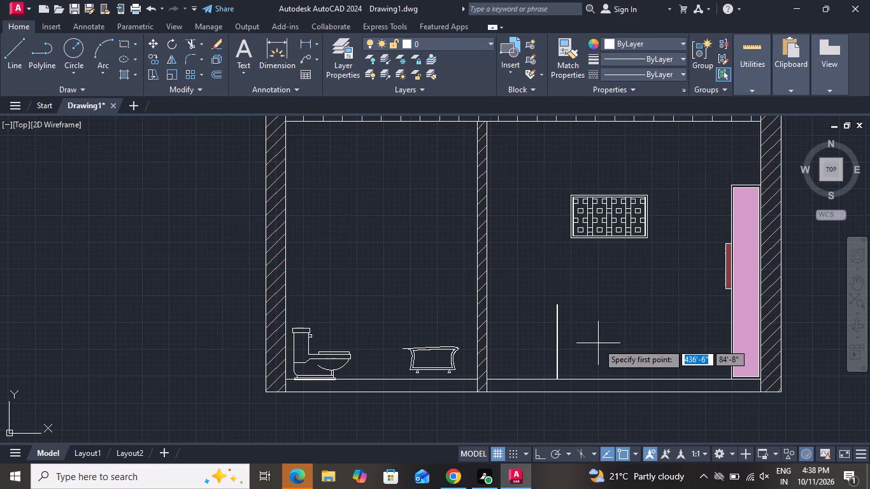
{"action": "left_click", "coordinate": [553, 304]}
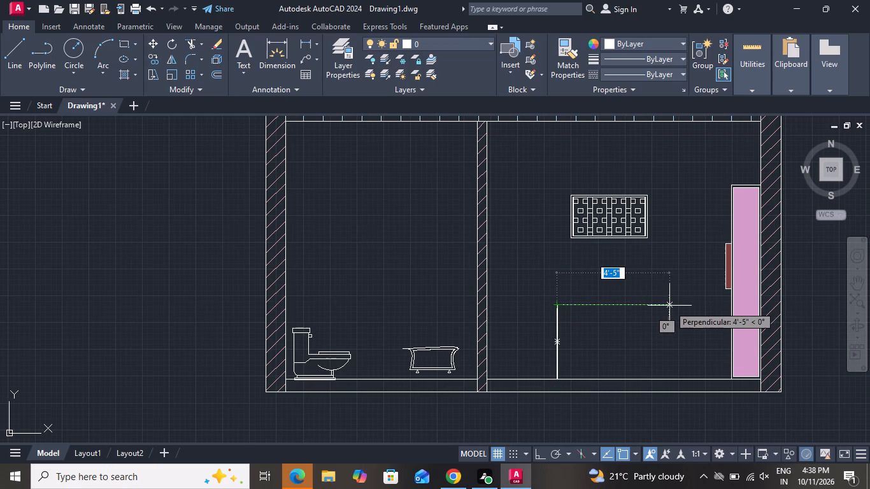
{"action": "left_click", "coordinate": [669, 306]}
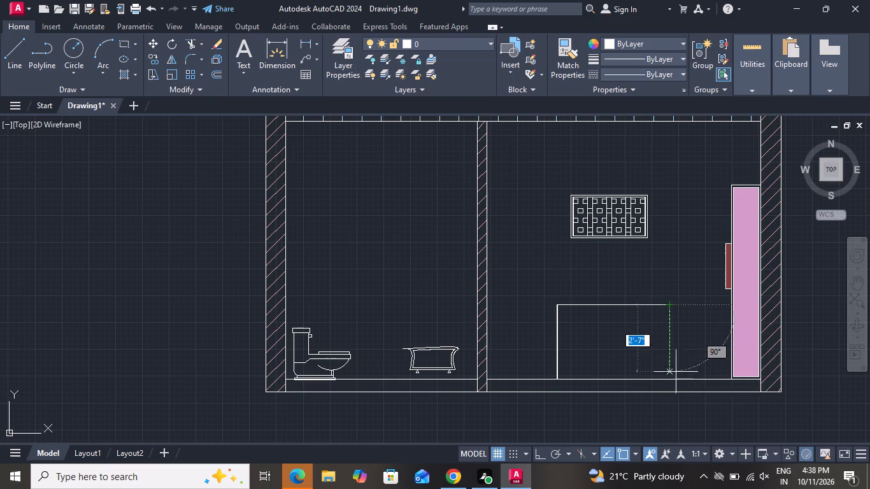
{"action": "left_click", "coordinate": [667, 378]}
{"action": "right_click", "coordinate": [667, 376]}
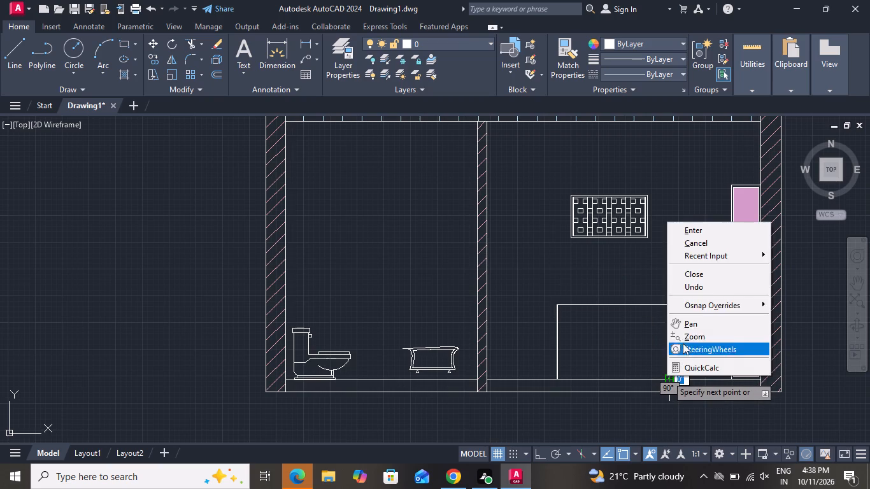
{"action": "left_click", "coordinate": [686, 244]}
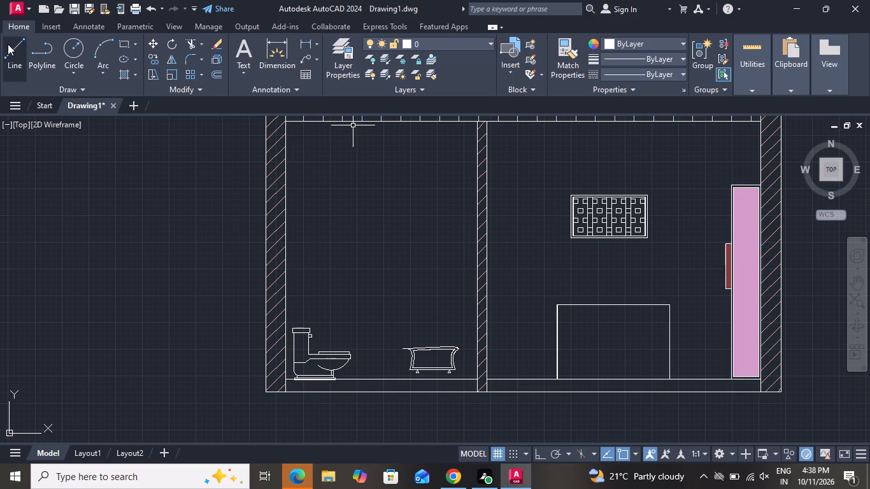
Draw a horizontal line about 4'-4" long across the furniture frame, from the thin rectangle's mid-height to the opposite side.
{"action": "left_click", "coordinate": [8, 44]}
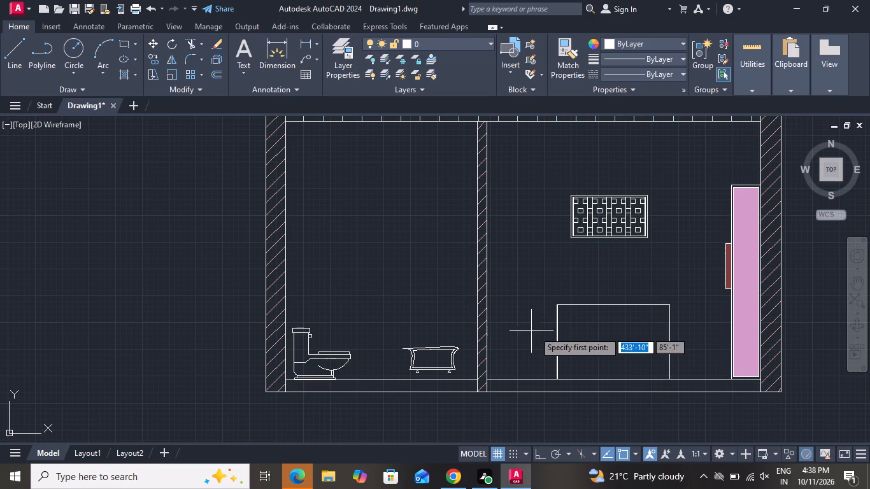
{"action": "left_click", "coordinate": [560, 340]}
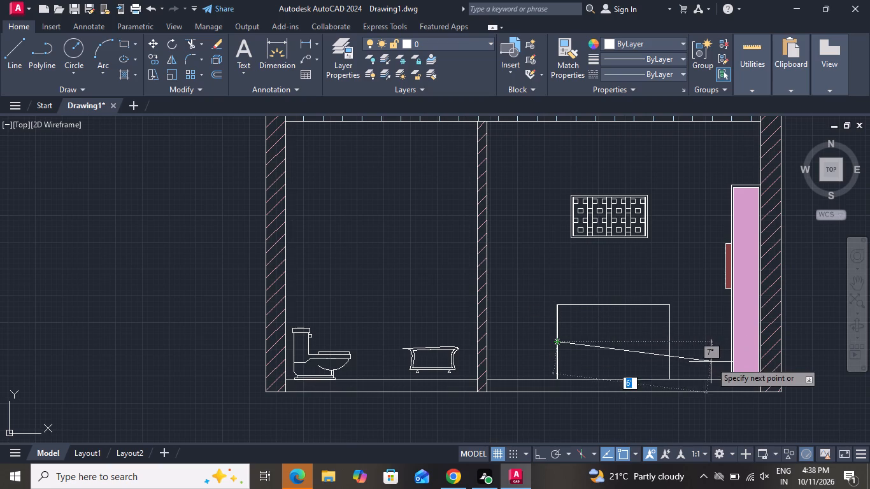
{"action": "left_click", "coordinate": [671, 341]}
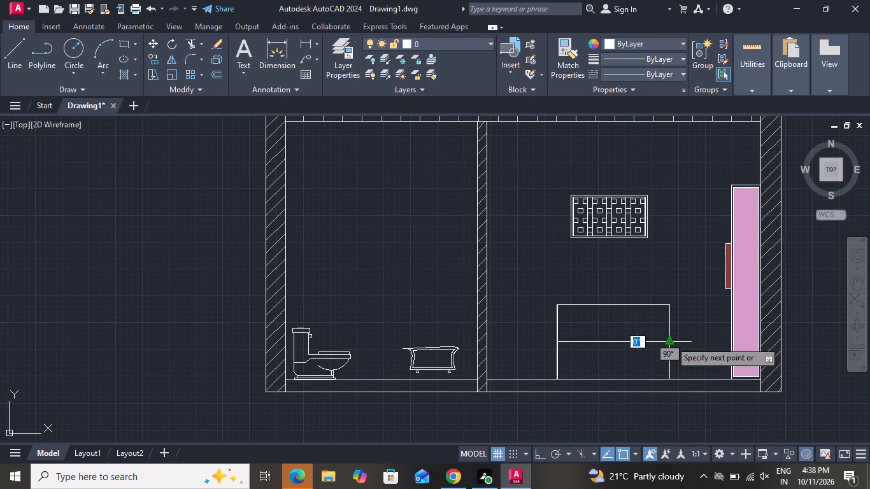
{"action": "right_click", "coordinate": [671, 341]}
{"action": "left_click", "coordinate": [685, 222]}
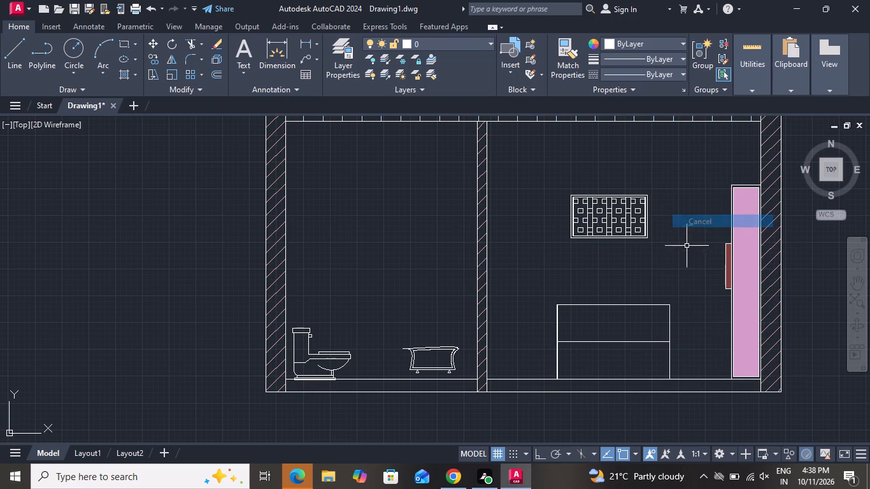
Offset the furniture frame's top line 1" downward.
{"action": "scroll", "coordinate": [662, 343], "scroll_direction": "up", "scroll_amount": 1}
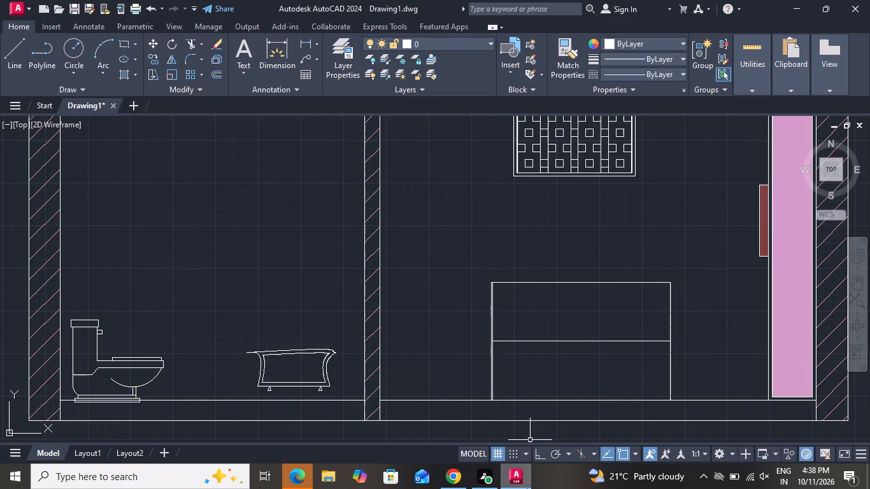
{"action": "key", "text": "p"}
{"action": "key", "text": "BackSpace"}
{"action": "type", "text": "o"}
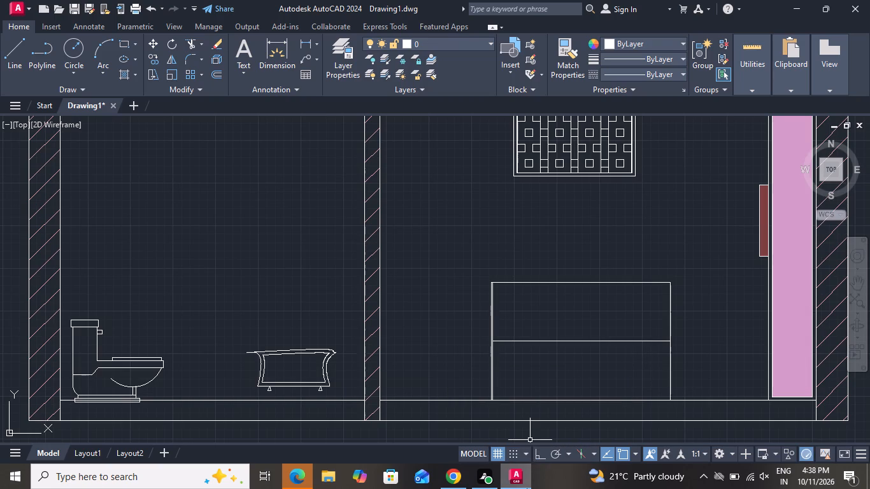
{"action": "key", "text": "space"}
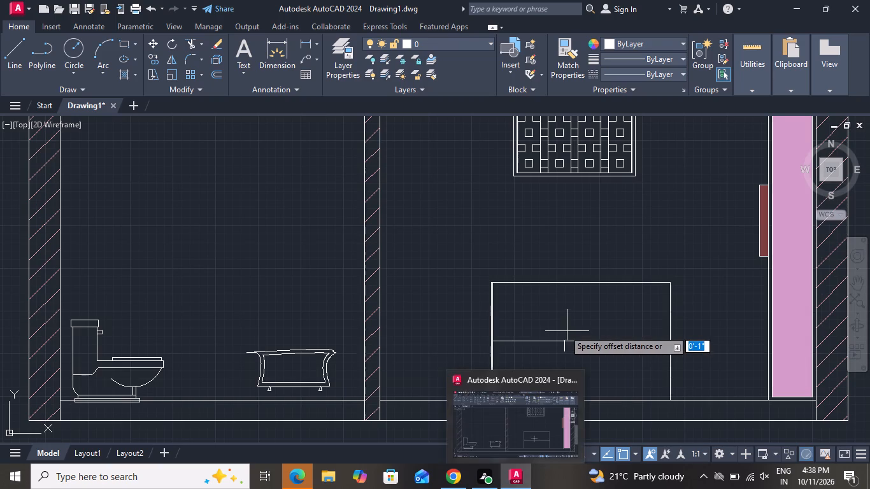
{"action": "key", "text": "1"}
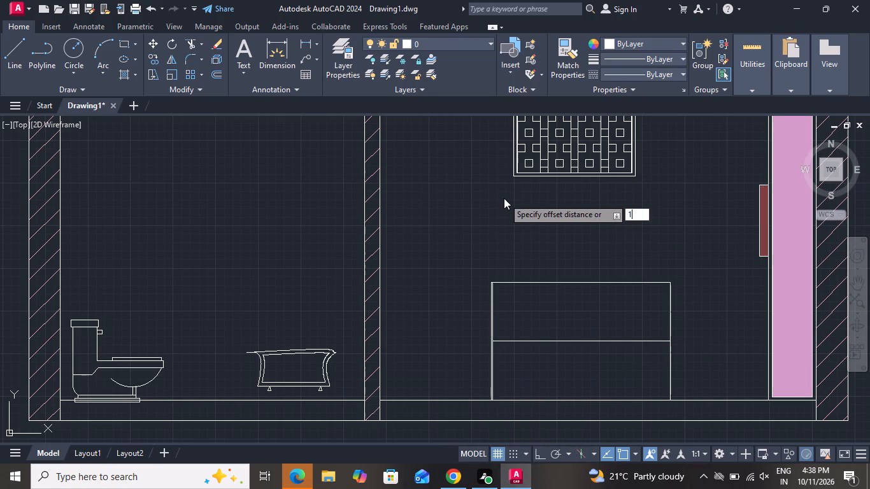
{"action": "key", "text": "shift+quotedbl"}
{"action": "key", "text": "Return"}
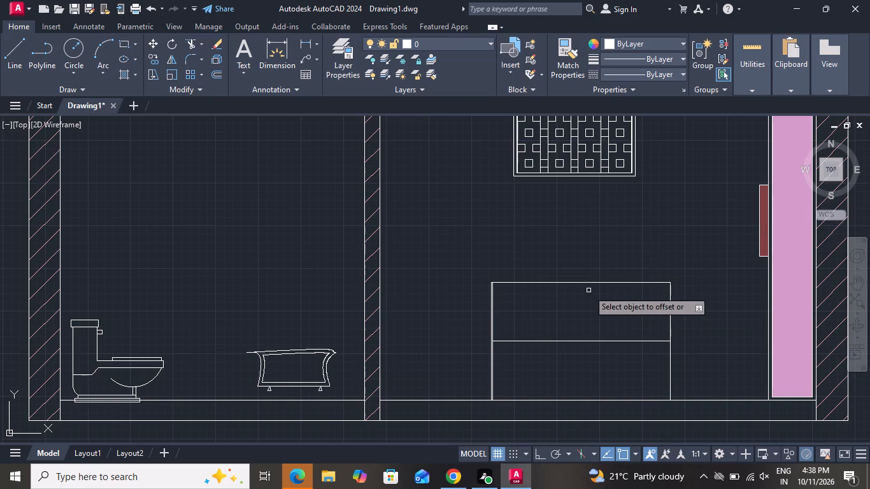
{"action": "left_click", "coordinate": [588, 284]}
{"action": "left_click", "coordinate": [588, 299]}
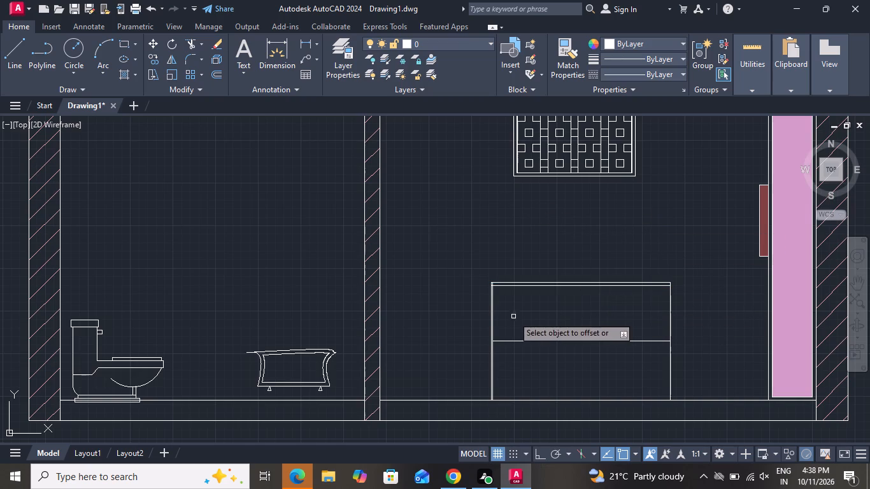
Offset the furniture frame's middle horizontal line 1" upward.
{"action": "scroll", "coordinate": [496, 317], "scroll_direction": "down", "scroll_amount": 1}
{"action": "scroll", "coordinate": [496, 317], "scroll_direction": "up", "scroll_amount": 4}
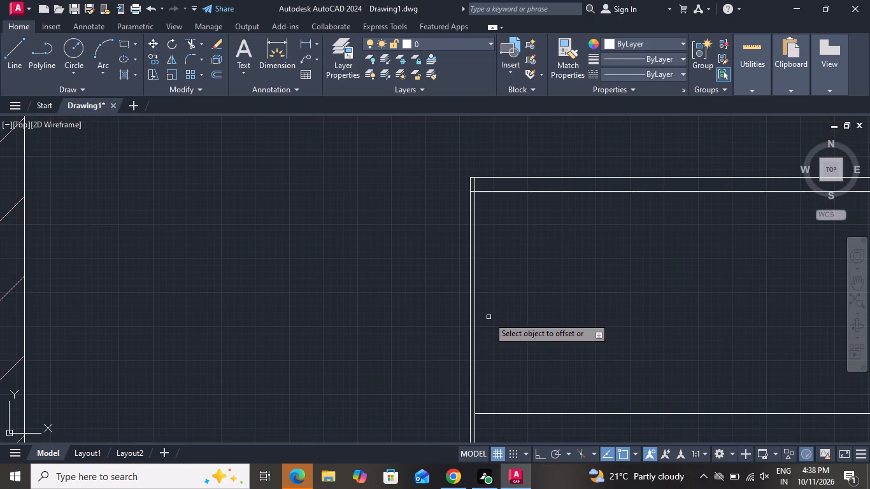
{"action": "left_click", "coordinate": [544, 416]}
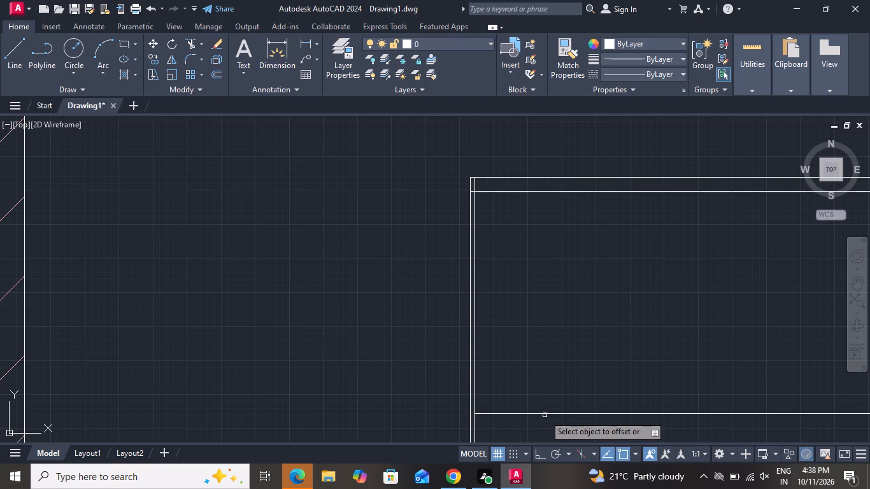
{"action": "left_click", "coordinate": [546, 414]}
{"action": "left_click", "coordinate": [549, 388]}
Offset the frame's vertical line on the pink-panel side 1" inward.
{"action": "scroll", "coordinate": [549, 365], "scroll_direction": "down", "scroll_amount": 4}
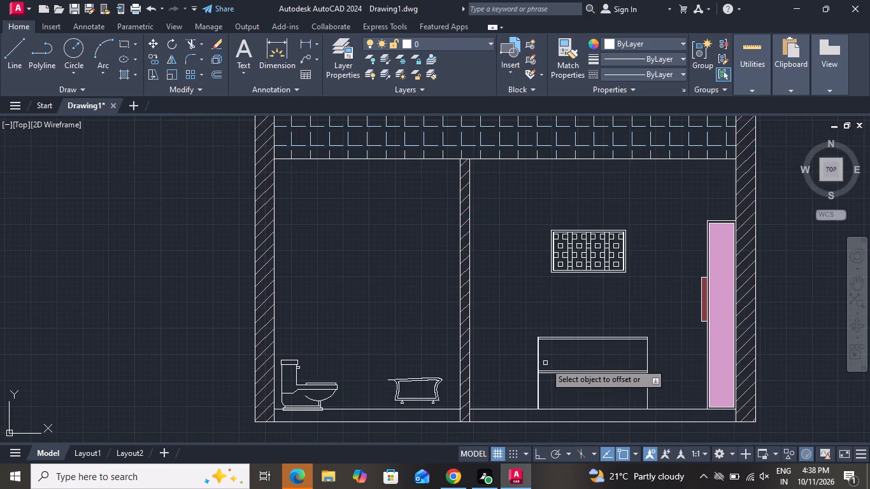
{"action": "scroll", "coordinate": [657, 353], "scroll_direction": "up", "scroll_amount": 3}
{"action": "scroll", "coordinate": [641, 357], "scroll_direction": "down", "scroll_amount": 1}
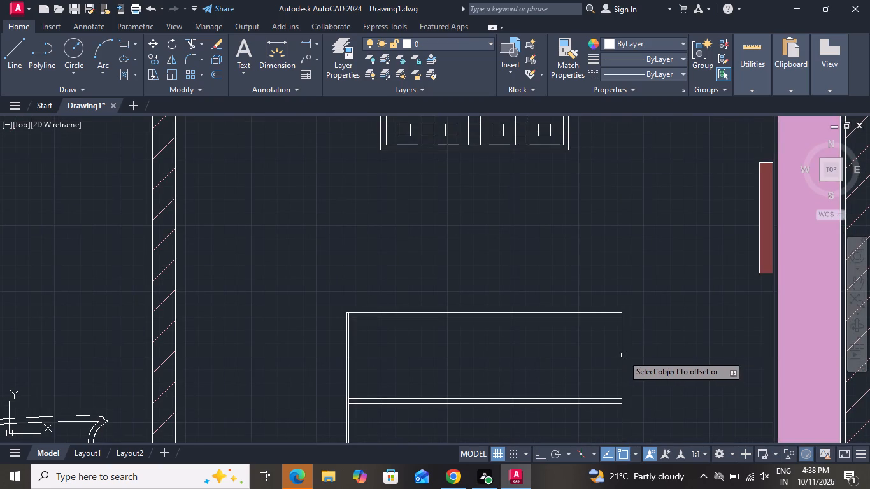
{"action": "left_click", "coordinate": [623, 355]}
{"action": "left_click", "coordinate": [611, 356]}
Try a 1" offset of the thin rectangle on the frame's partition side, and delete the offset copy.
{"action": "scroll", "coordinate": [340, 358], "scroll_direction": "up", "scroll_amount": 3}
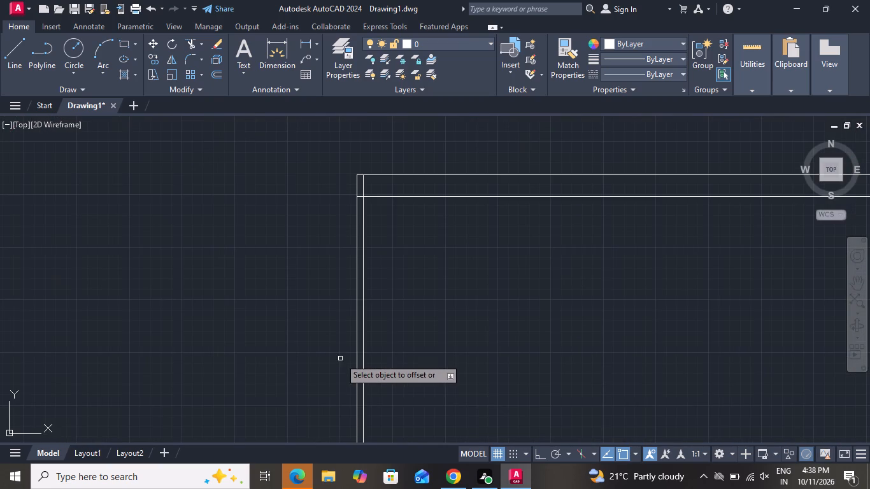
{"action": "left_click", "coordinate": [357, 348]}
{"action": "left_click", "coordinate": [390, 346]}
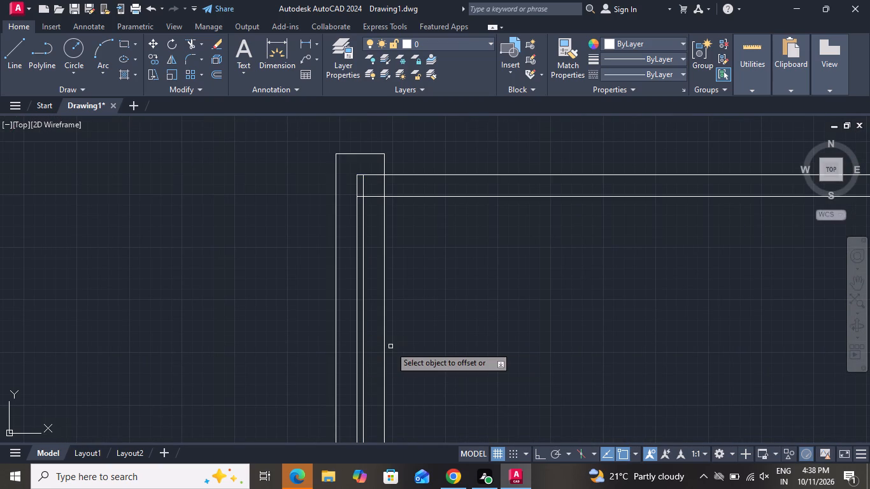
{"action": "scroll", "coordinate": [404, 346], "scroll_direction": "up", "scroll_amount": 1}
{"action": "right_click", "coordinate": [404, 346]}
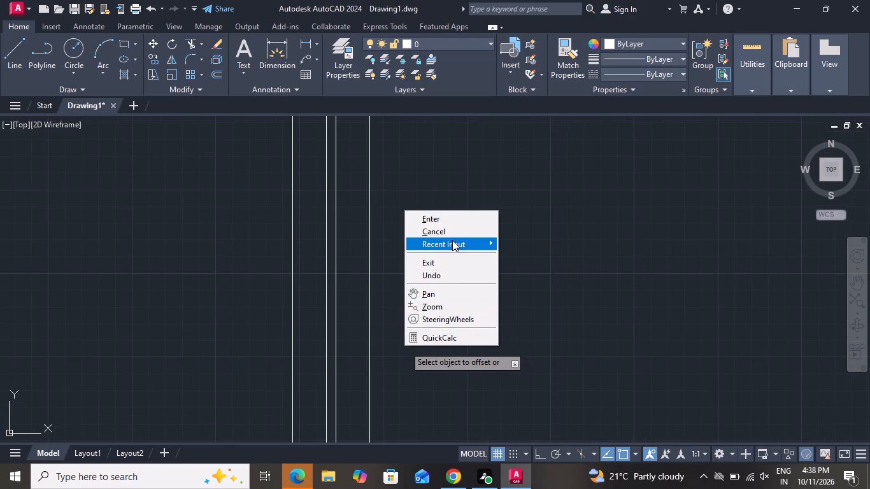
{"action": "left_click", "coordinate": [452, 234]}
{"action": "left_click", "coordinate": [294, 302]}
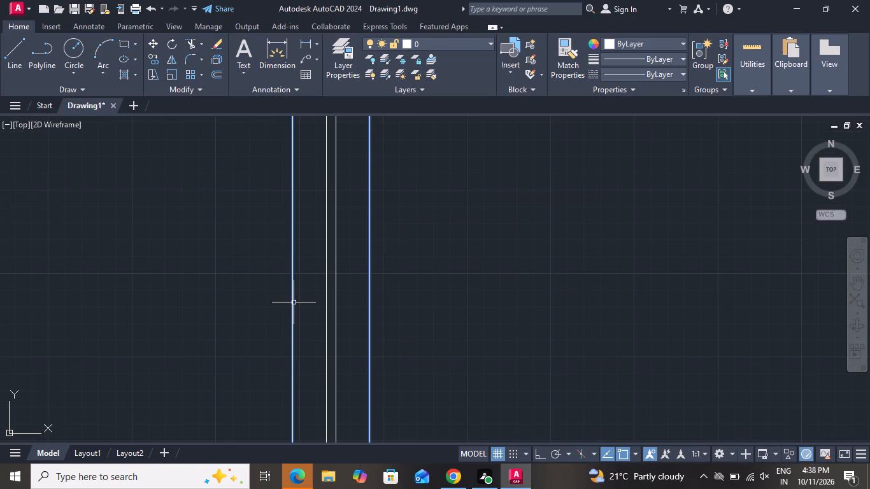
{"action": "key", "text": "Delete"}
Trim away the frame's inner vertical line on the partition side and the pink-panel-side inner line below the middle rail.
{"action": "scroll", "coordinate": [294, 301], "scroll_direction": "down", "scroll_amount": 4}
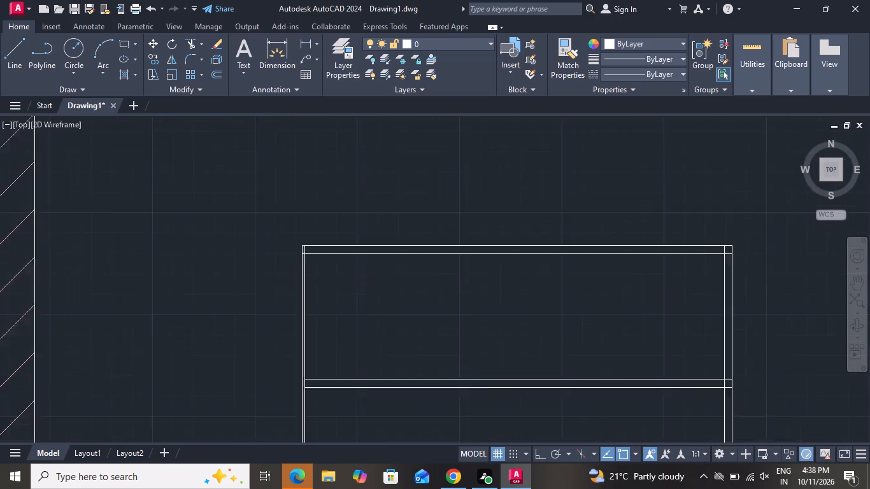
{"action": "scroll", "coordinate": [294, 301], "scroll_direction": "down", "scroll_amount": 1}
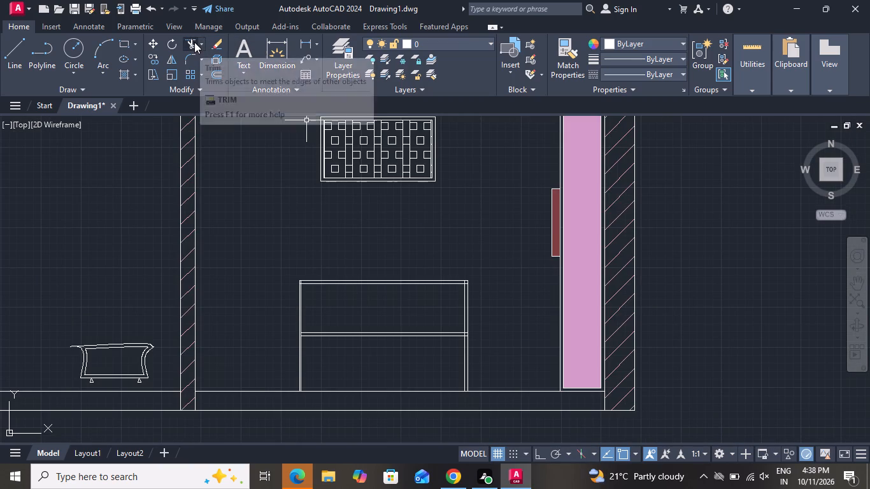
{"action": "left_click", "coordinate": [194, 42]}
{"action": "scroll", "coordinate": [356, 409], "scroll_direction": "up", "scroll_amount": 1}
{"action": "scroll", "coordinate": [261, 358], "scroll_direction": "up", "scroll_amount": 3}
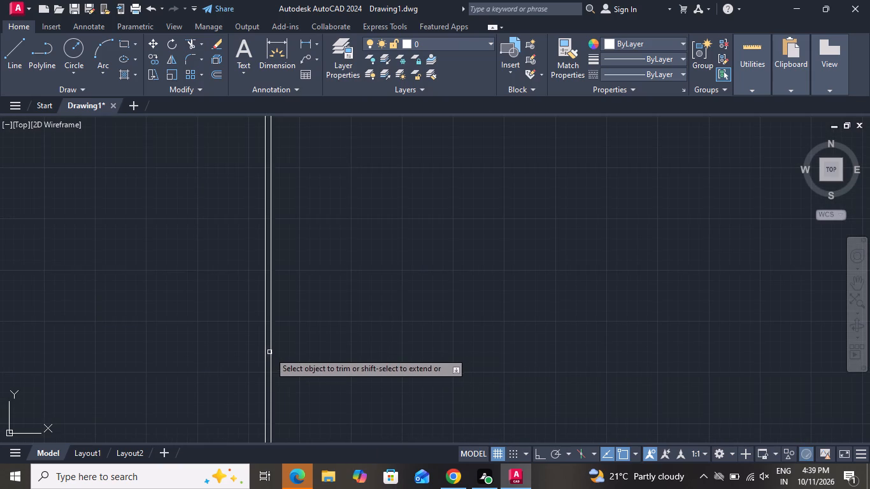
{"action": "left_click", "coordinate": [271, 351]}
{"action": "scroll", "coordinate": [331, 345], "scroll_direction": "up", "scroll_amount": 1}
{"action": "scroll", "coordinate": [343, 346], "scroll_direction": "down", "scroll_amount": 2}
{"action": "scroll", "coordinate": [658, 374], "scroll_direction": "down", "scroll_amount": 3}
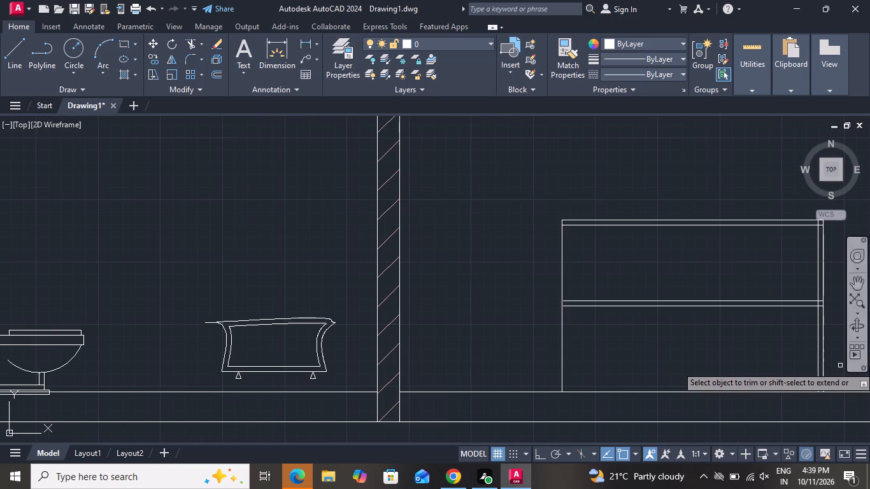
{"action": "left_click", "coordinate": [820, 353]}
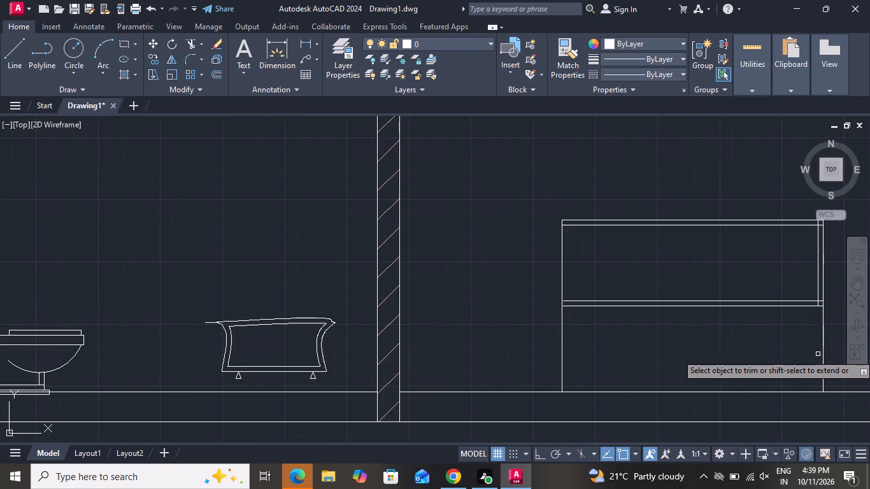
{"action": "scroll", "coordinate": [818, 354], "scroll_direction": "down", "scroll_amount": 1}
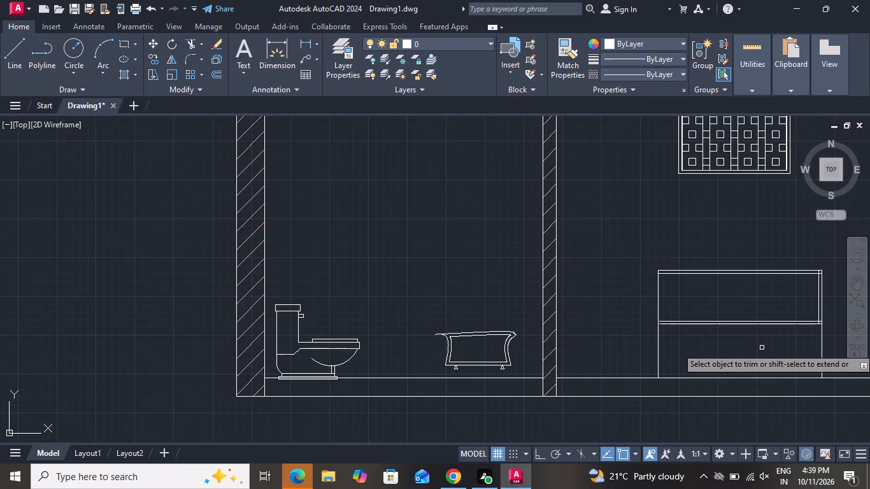
{"action": "scroll", "coordinate": [636, 297], "scroll_direction": "up", "scroll_amount": 1}
{"action": "scroll", "coordinate": [636, 297], "scroll_direction": "down", "scroll_amount": 1}
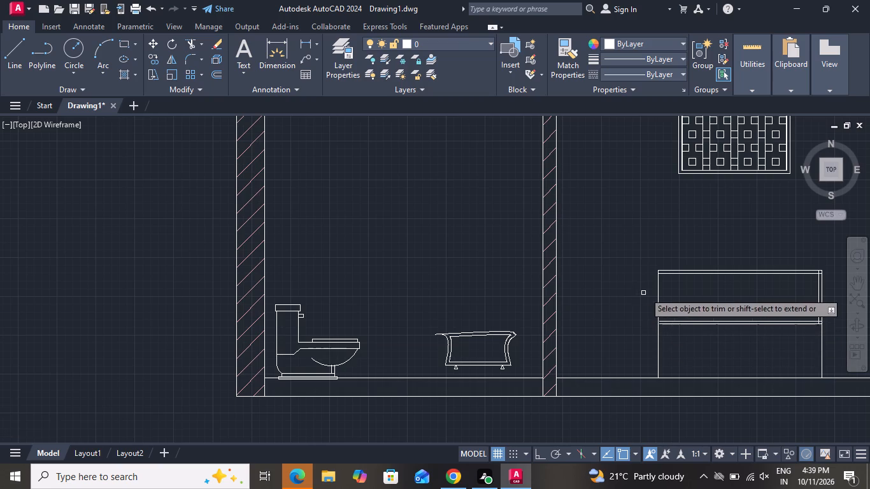
{"action": "scroll", "coordinate": [652, 288], "scroll_direction": "up", "scroll_amount": 3}
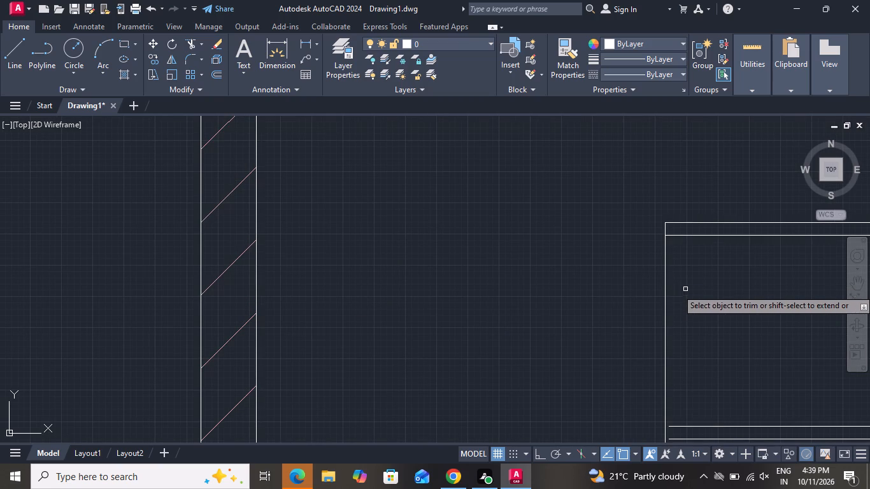
{"action": "right_click", "coordinate": [689, 292]}
{"action": "left_click", "coordinate": [723, 139]}
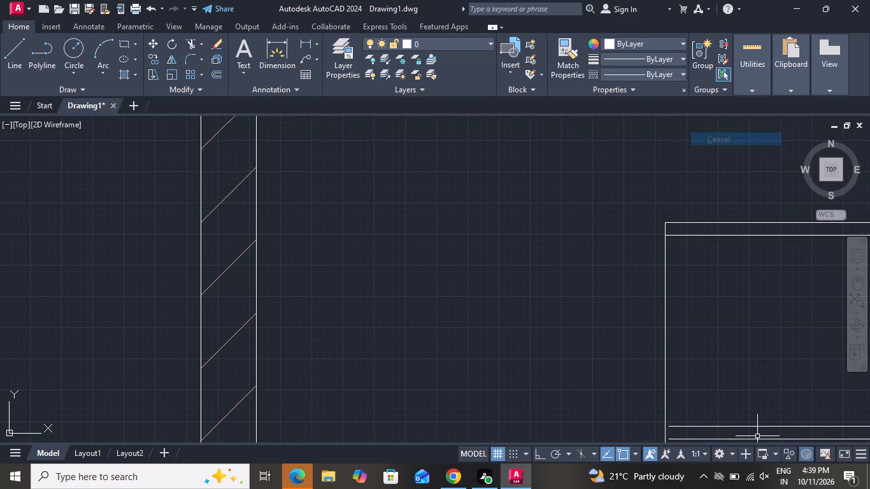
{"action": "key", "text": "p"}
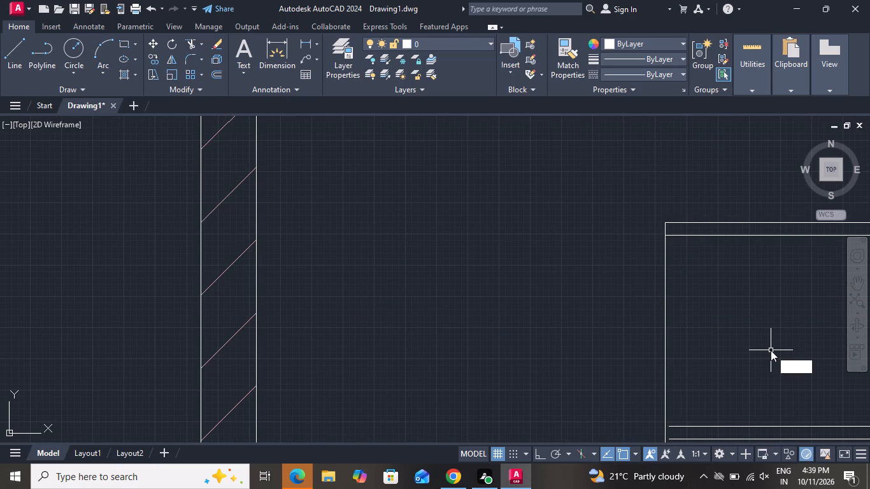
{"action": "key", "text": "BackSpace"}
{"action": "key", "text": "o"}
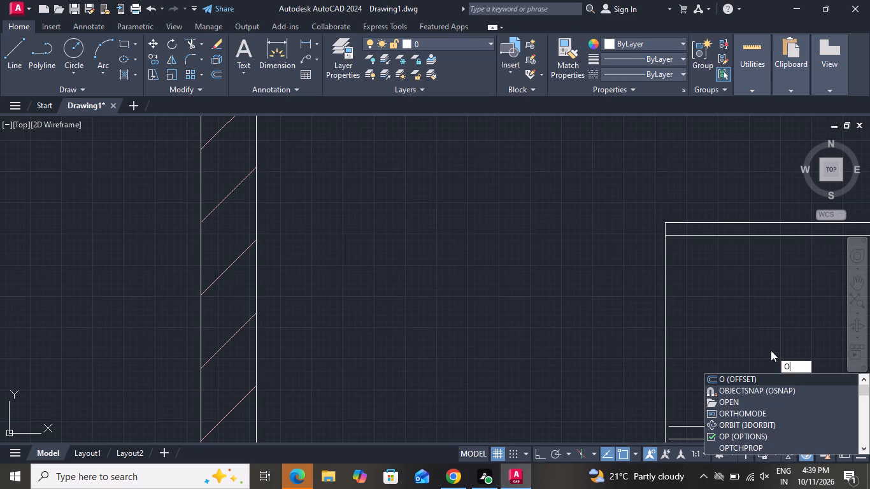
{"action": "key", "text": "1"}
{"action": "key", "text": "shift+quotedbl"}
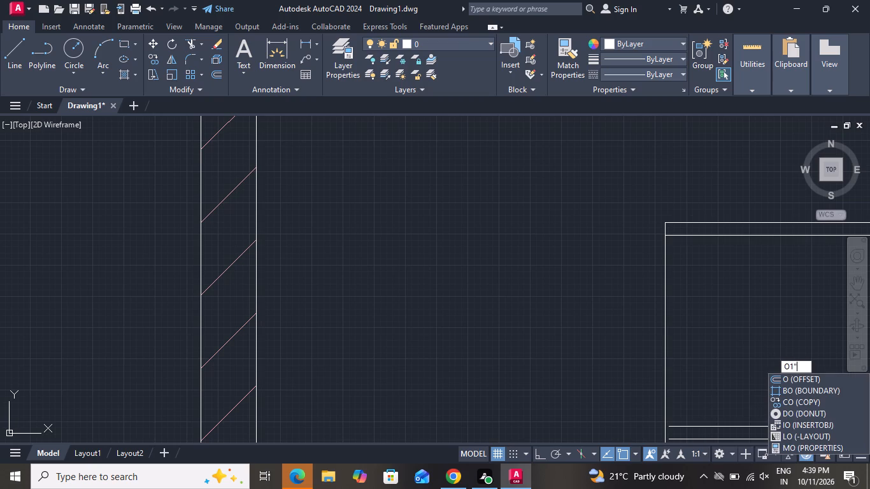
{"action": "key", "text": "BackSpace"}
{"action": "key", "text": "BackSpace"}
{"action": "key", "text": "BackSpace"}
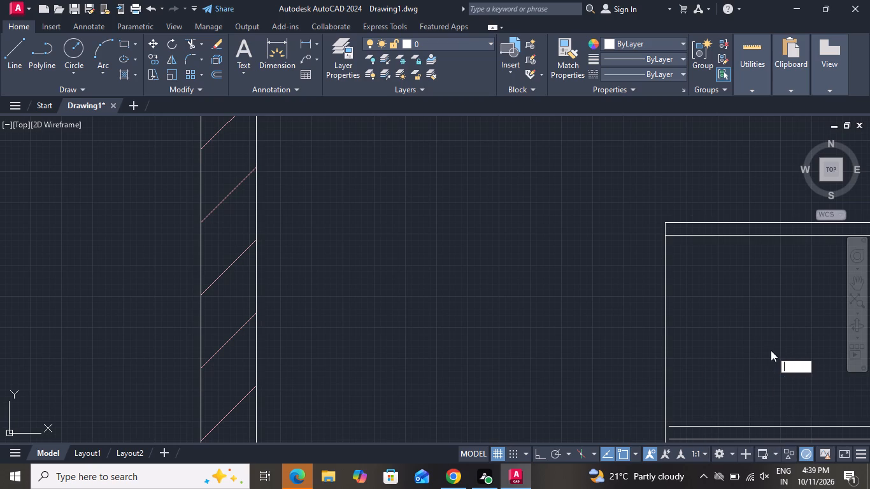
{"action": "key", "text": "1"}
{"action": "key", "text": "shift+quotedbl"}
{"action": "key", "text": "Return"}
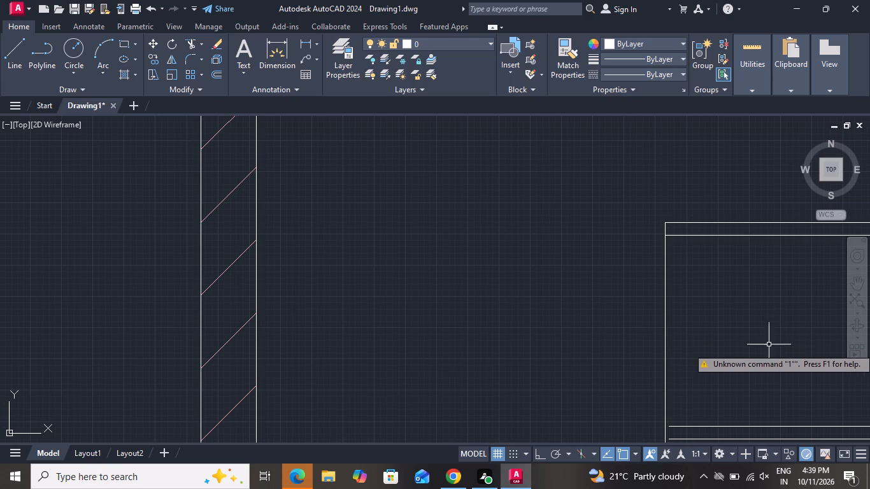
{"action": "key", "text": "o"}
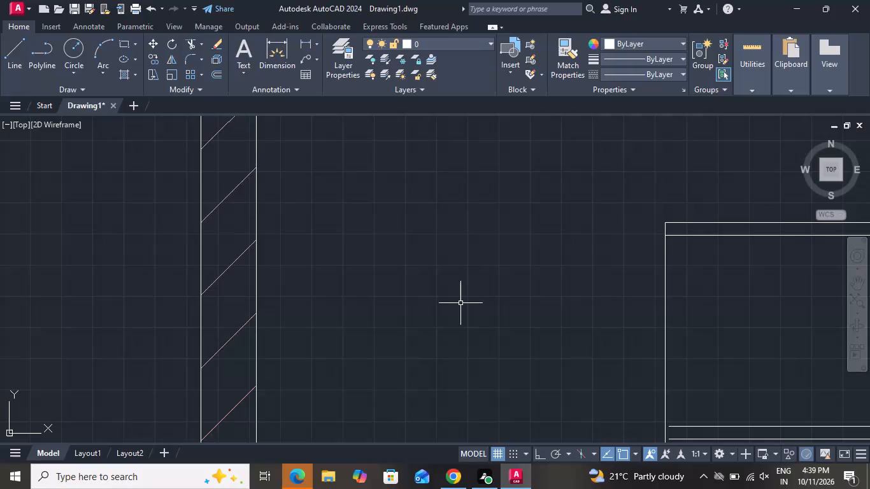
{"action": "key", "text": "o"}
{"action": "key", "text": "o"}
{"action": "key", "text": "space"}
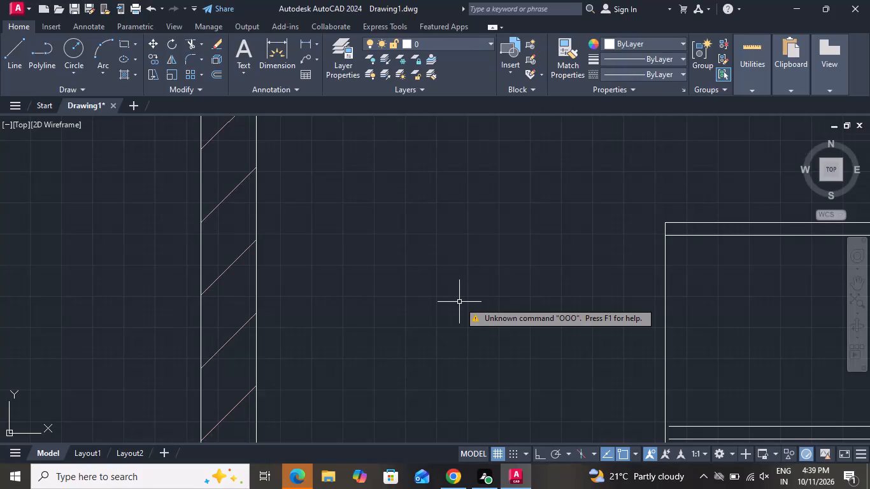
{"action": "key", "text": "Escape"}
Offset the frame's remaining vertical line on the partition side 1" inward.
{"action": "type", "text": "o"}
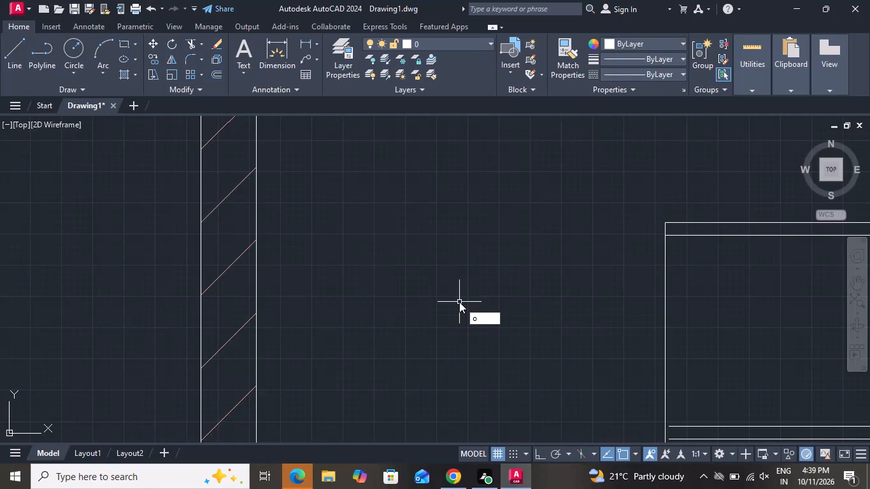
{"action": "key", "text": "space"}
{"action": "key", "text": "1"}
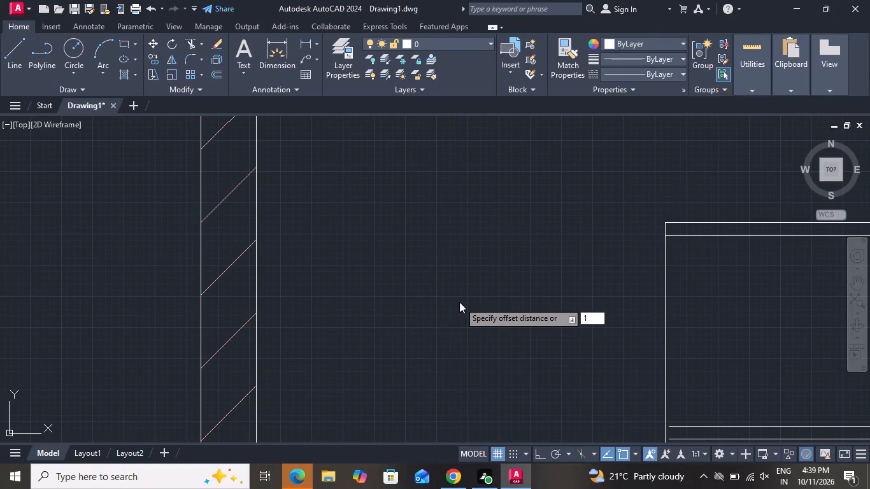
{"action": "key", "text": "shift+quotedbl"}
{"action": "key", "text": "Return"}
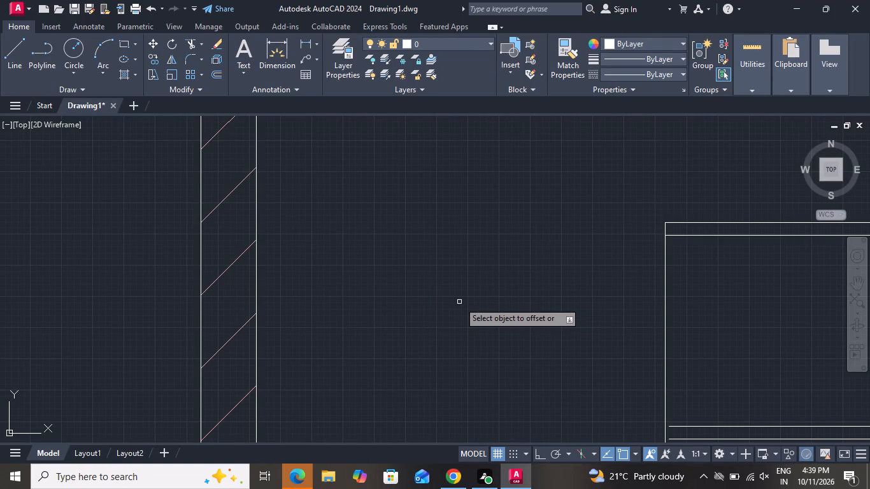
{"action": "left_click", "coordinate": [664, 338]}
{"action": "left_click", "coordinate": [681, 337]}
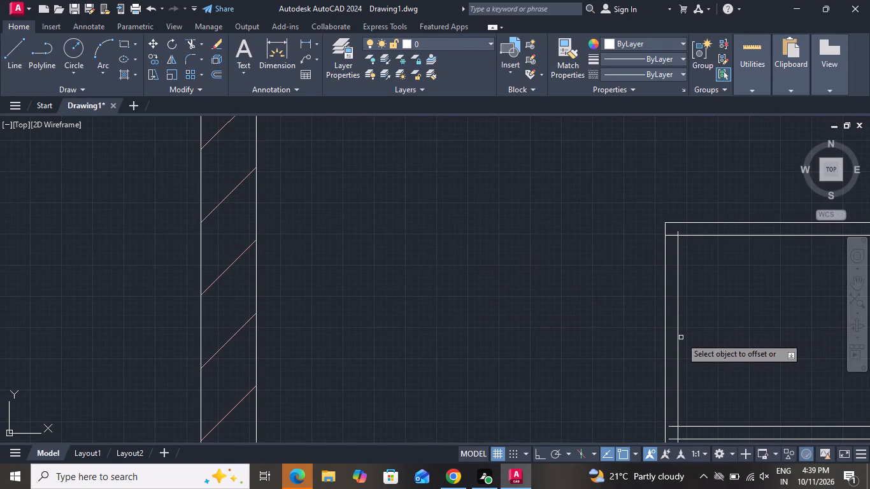
{"action": "right_click", "coordinate": [681, 337]}
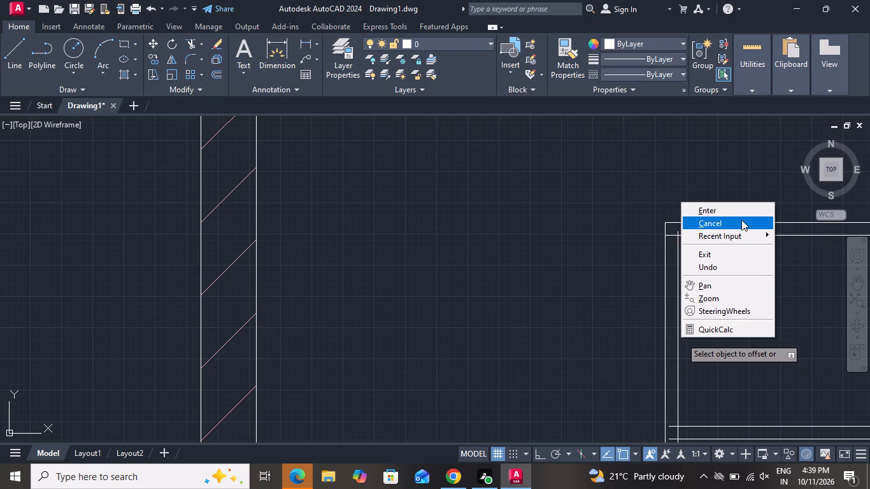
{"action": "left_click", "coordinate": [741, 220]}
Trim both inner vertical lines of the frame back to the lower line of the top rail.
{"action": "left_click", "coordinate": [184, 43]}
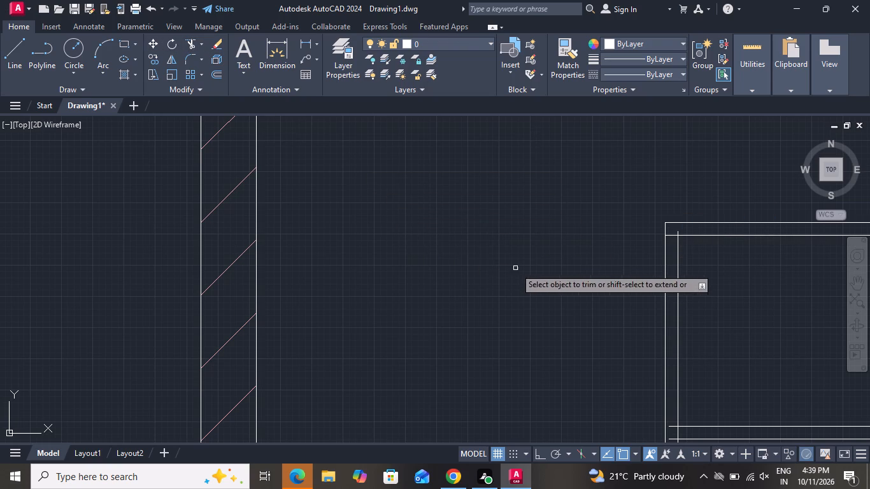
{"action": "scroll", "coordinate": [490, 273], "scroll_direction": "down", "scroll_amount": 2}
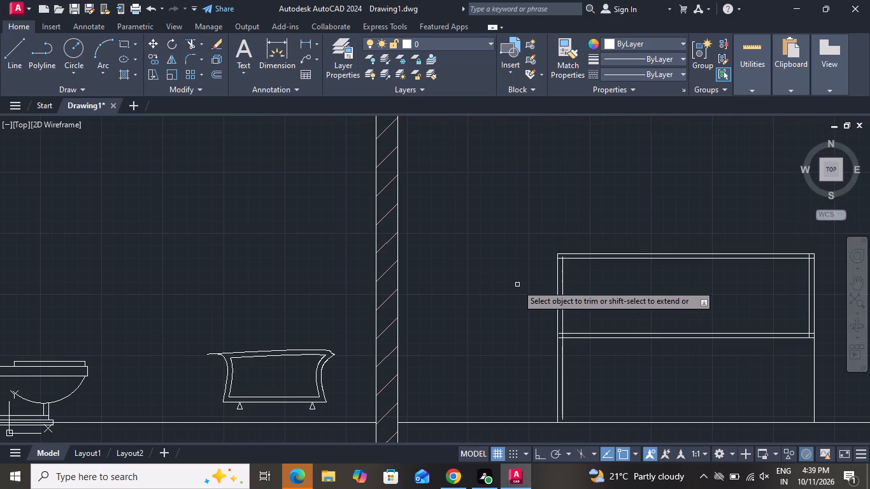
{"action": "scroll", "coordinate": [574, 262], "scroll_direction": "up", "scroll_amount": 2}
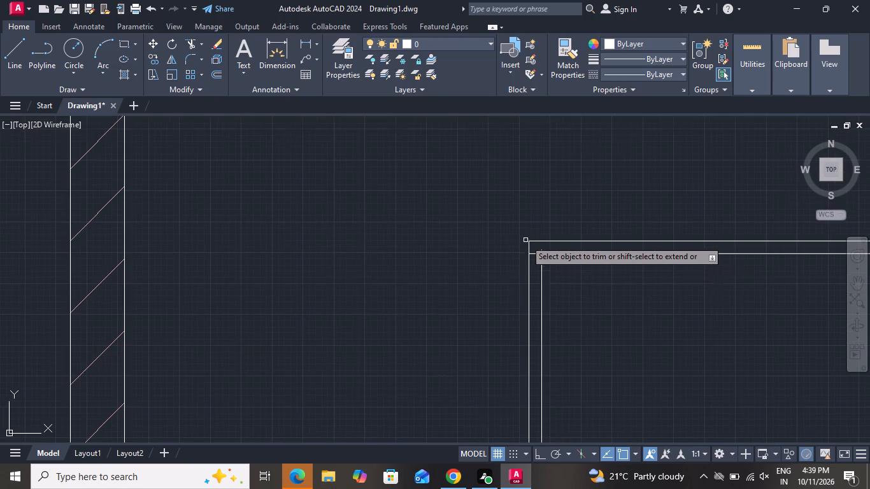
{"action": "scroll", "coordinate": [525, 240], "scroll_direction": "up", "scroll_amount": 2}
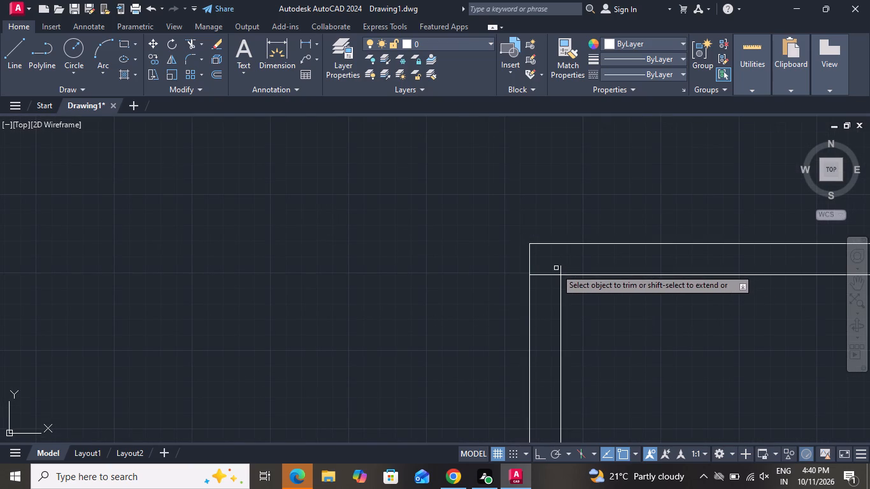
{"action": "left_click", "coordinate": [562, 269]}
{"action": "scroll", "coordinate": [323, 280], "scroll_direction": "down", "scroll_amount": 5}
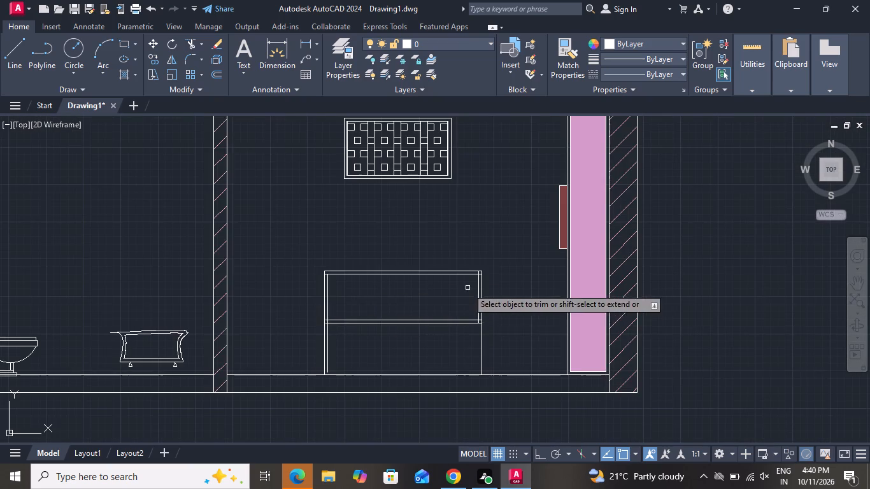
{"action": "scroll", "coordinate": [474, 276], "scroll_direction": "up", "scroll_amount": 7}
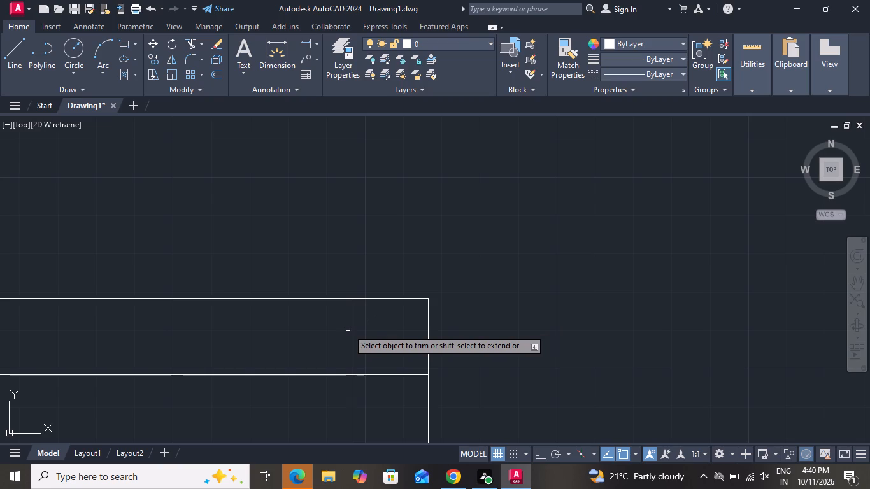
{"action": "left_click", "coordinate": [351, 329]}
Trim the frame's middle-rail corner on the partition side, removing the upper rail line's stub and the inner vertical line's piece within the rail.
{"action": "scroll", "coordinate": [370, 318], "scroll_direction": "down", "scroll_amount": 1}
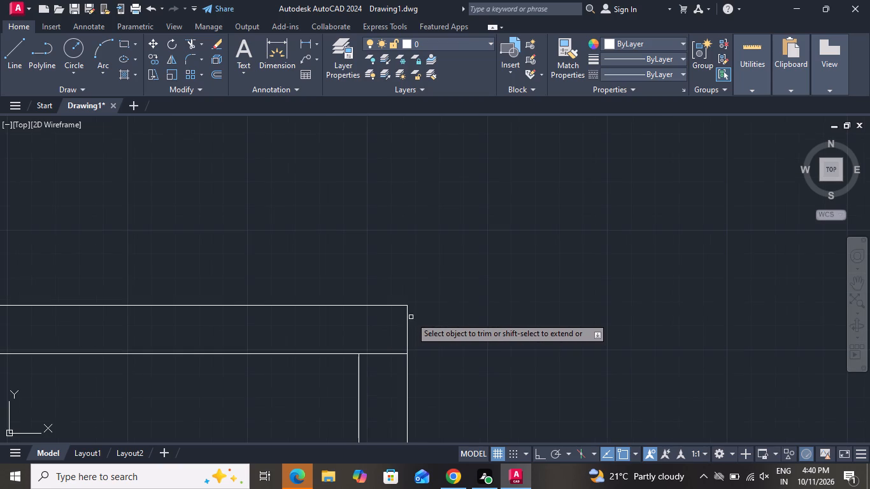
{"action": "scroll", "coordinate": [411, 317], "scroll_direction": "down", "scroll_amount": 5}
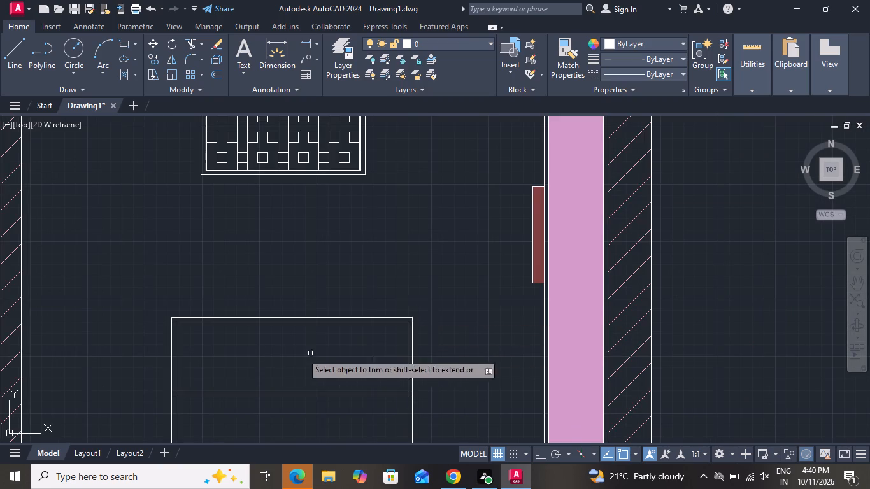
{"action": "scroll", "coordinate": [168, 399], "scroll_direction": "up", "scroll_amount": 3}
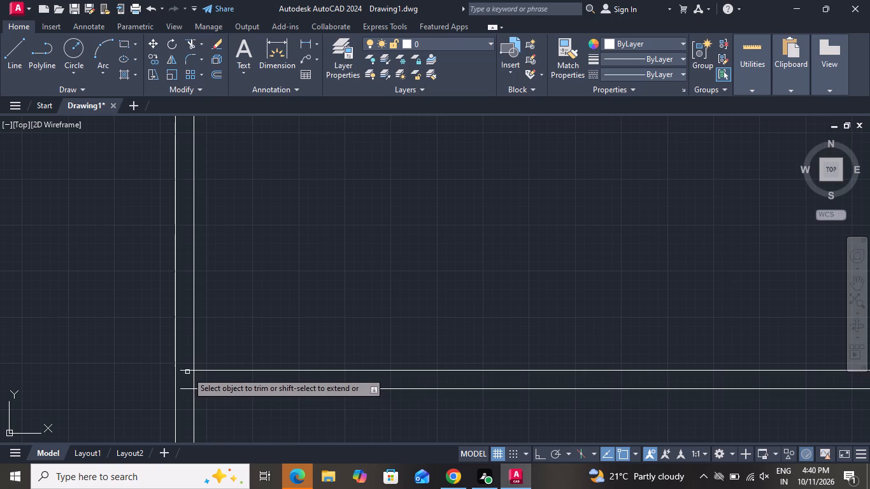
{"action": "left_click", "coordinate": [186, 371]}
{"action": "left_click", "coordinate": [193, 379]}
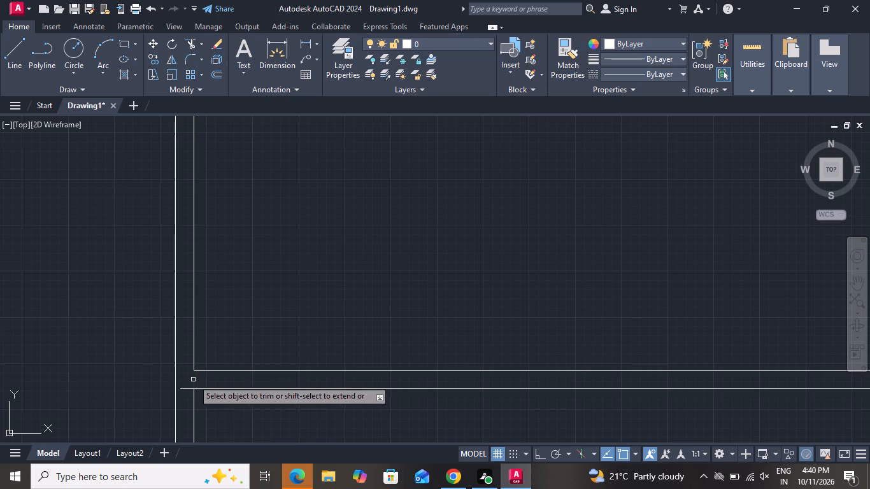
{"action": "scroll", "coordinate": [253, 414], "scroll_direction": "down", "scroll_amount": 1}
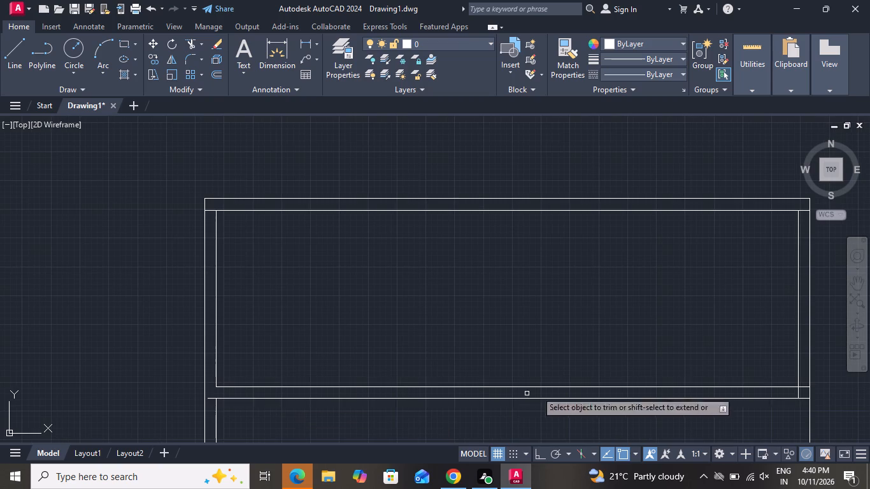
Trim the frame's middle-rail corner on the pink-panel side, removing the inner vertical line's piece within the rail and the upper rail line's stub.
{"action": "scroll", "coordinate": [809, 393], "scroll_direction": "up", "scroll_amount": 2}
{"action": "scroll", "coordinate": [807, 396], "scroll_direction": "down", "scroll_amount": 1}
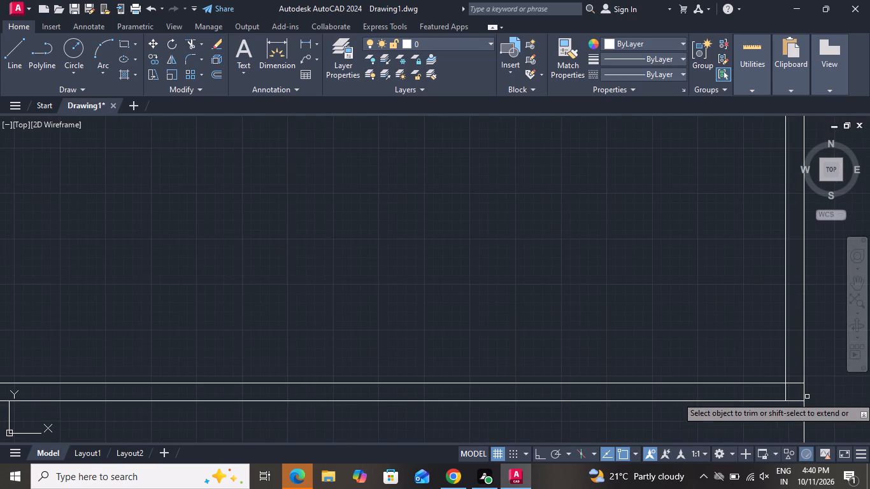
{"action": "scroll", "coordinate": [807, 397], "scroll_direction": "down", "scroll_amount": 2}
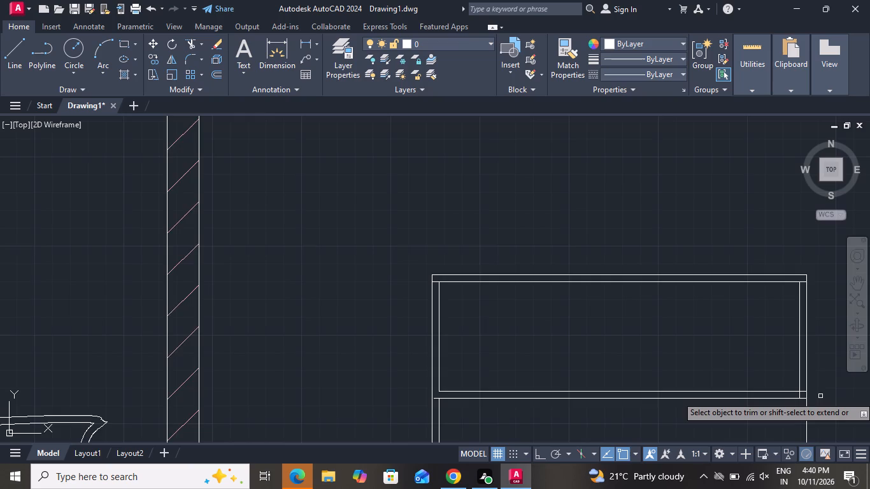
{"action": "scroll", "coordinate": [820, 396], "scroll_direction": "up", "scroll_amount": 2}
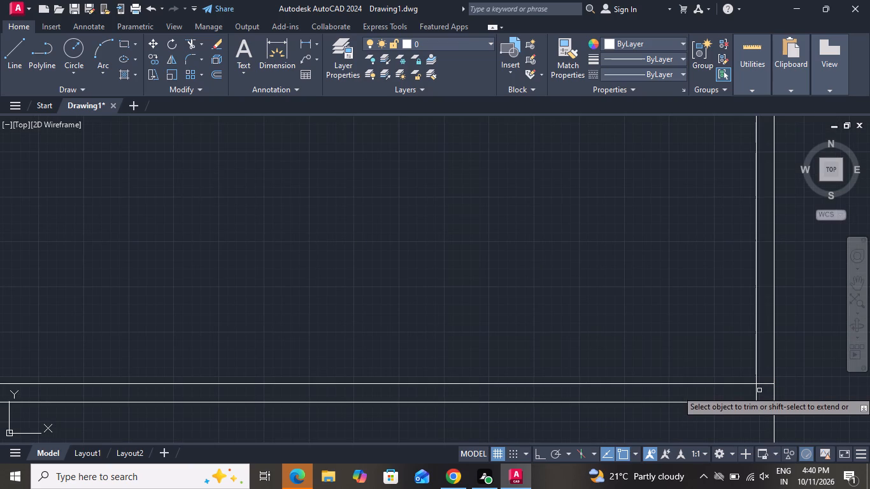
{"action": "left_click", "coordinate": [755, 393]}
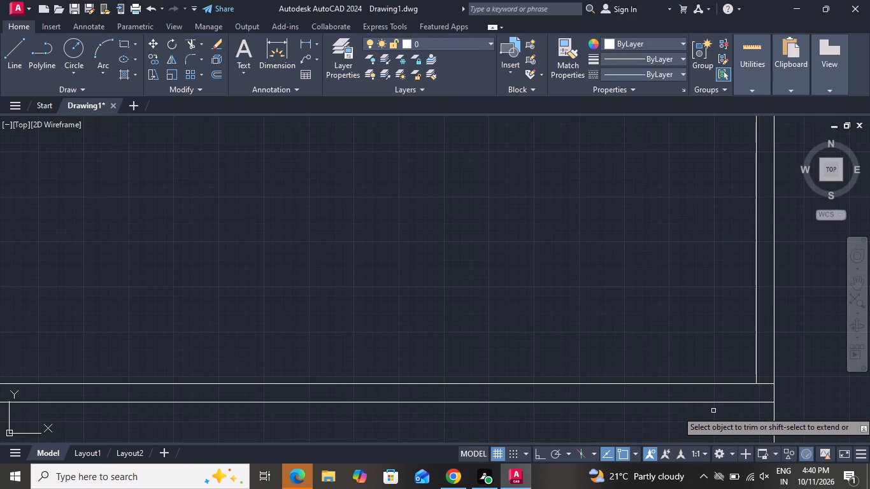
{"action": "scroll", "coordinate": [713, 411], "scroll_direction": "down", "scroll_amount": 1}
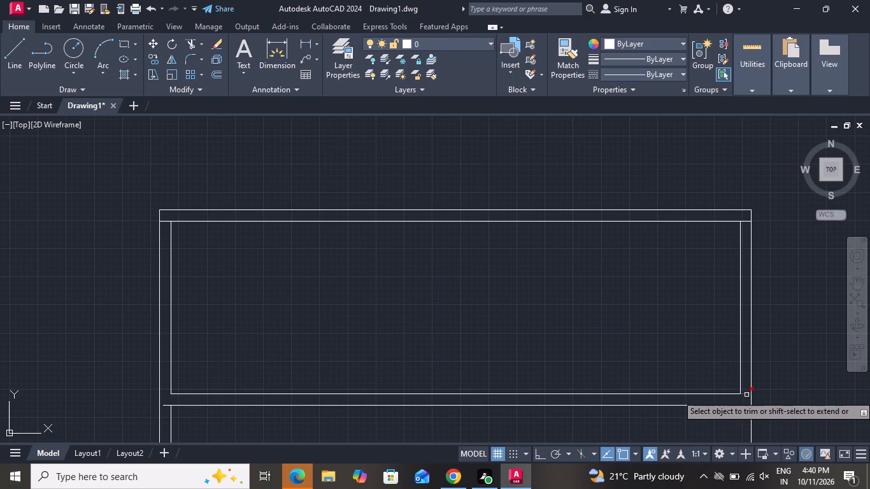
{"action": "left_click", "coordinate": [746, 395]}
{"action": "scroll", "coordinate": [634, 353], "scroll_direction": "down", "scroll_amount": 1}
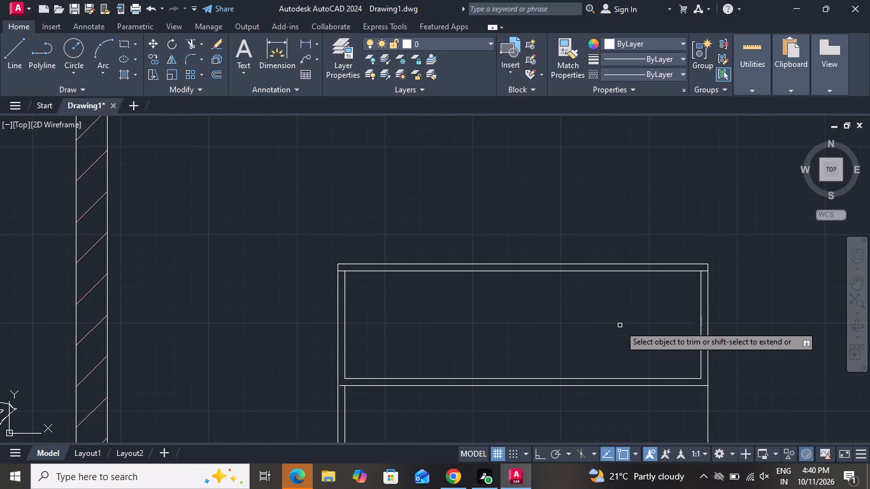
{"action": "right_click", "coordinate": [620, 325]}
{"action": "left_click", "coordinate": [641, 174]}
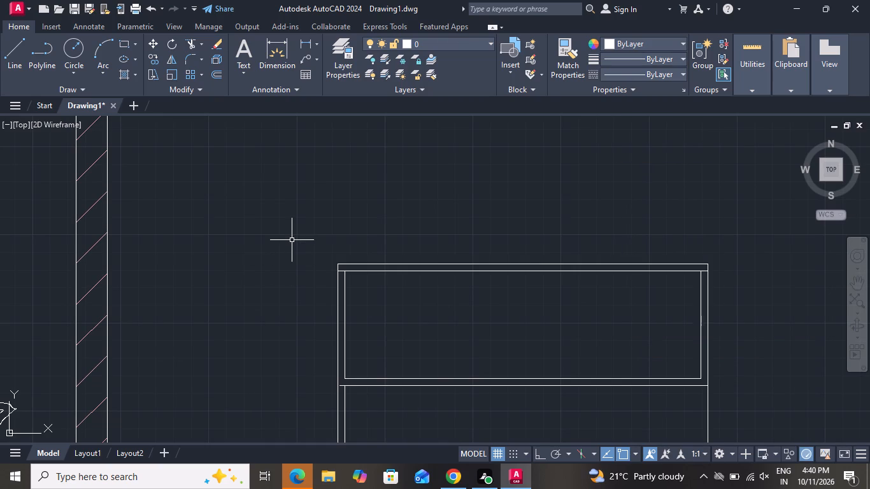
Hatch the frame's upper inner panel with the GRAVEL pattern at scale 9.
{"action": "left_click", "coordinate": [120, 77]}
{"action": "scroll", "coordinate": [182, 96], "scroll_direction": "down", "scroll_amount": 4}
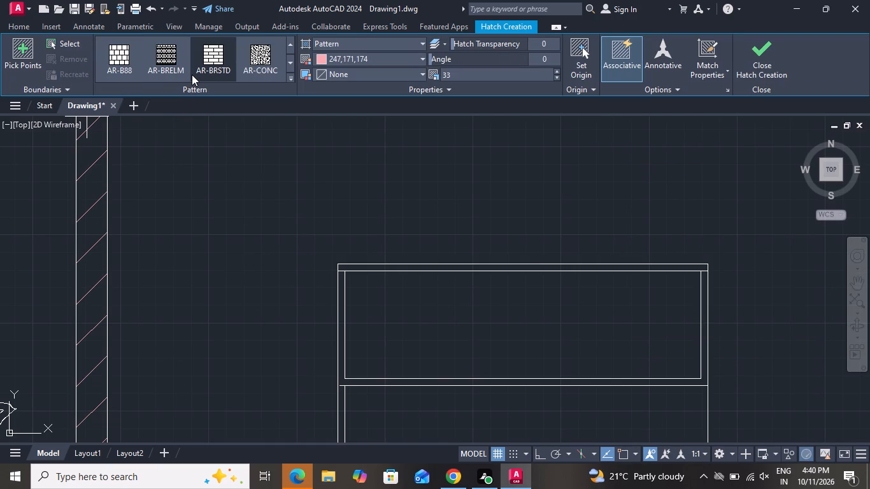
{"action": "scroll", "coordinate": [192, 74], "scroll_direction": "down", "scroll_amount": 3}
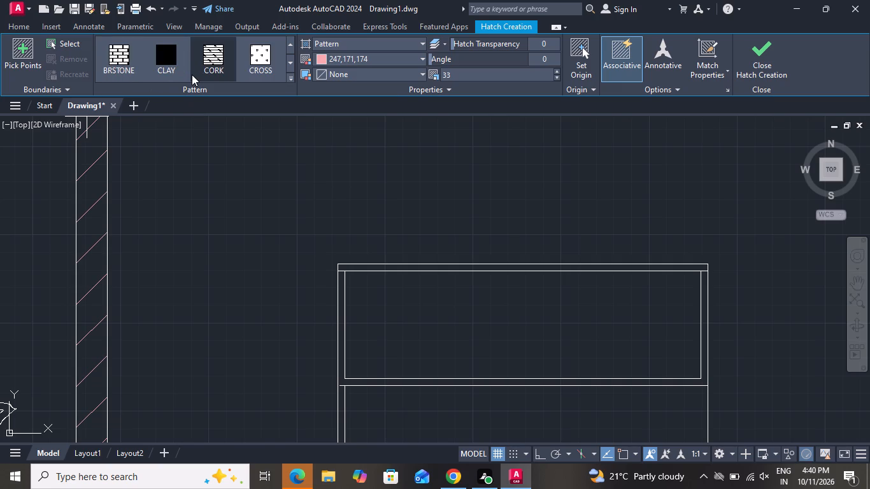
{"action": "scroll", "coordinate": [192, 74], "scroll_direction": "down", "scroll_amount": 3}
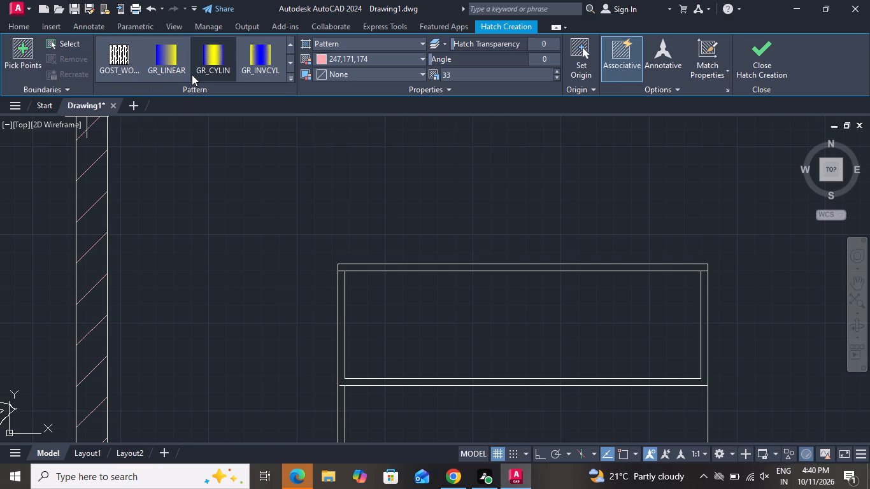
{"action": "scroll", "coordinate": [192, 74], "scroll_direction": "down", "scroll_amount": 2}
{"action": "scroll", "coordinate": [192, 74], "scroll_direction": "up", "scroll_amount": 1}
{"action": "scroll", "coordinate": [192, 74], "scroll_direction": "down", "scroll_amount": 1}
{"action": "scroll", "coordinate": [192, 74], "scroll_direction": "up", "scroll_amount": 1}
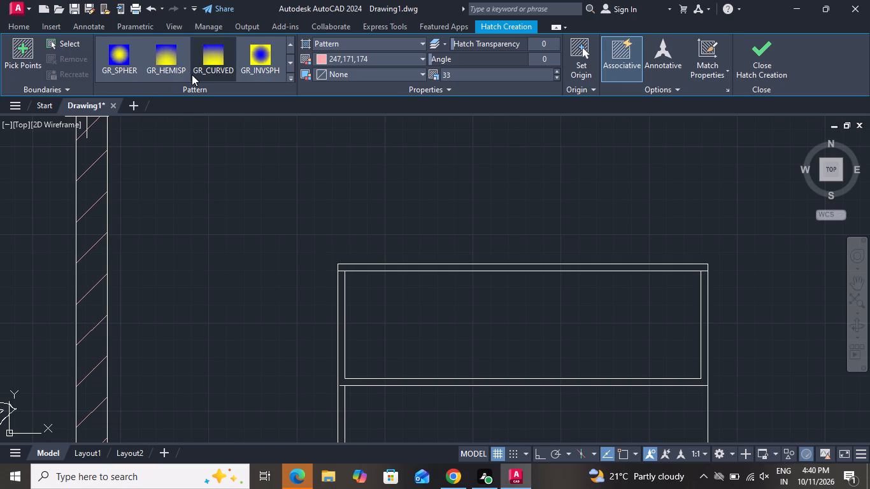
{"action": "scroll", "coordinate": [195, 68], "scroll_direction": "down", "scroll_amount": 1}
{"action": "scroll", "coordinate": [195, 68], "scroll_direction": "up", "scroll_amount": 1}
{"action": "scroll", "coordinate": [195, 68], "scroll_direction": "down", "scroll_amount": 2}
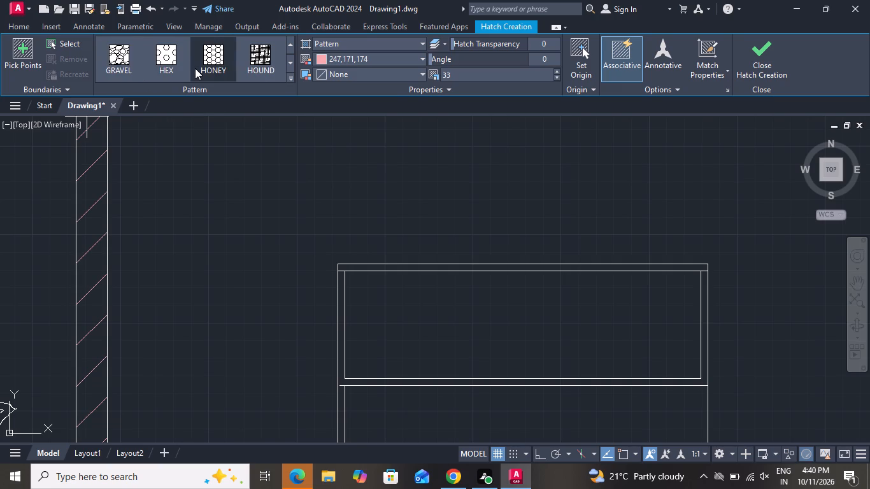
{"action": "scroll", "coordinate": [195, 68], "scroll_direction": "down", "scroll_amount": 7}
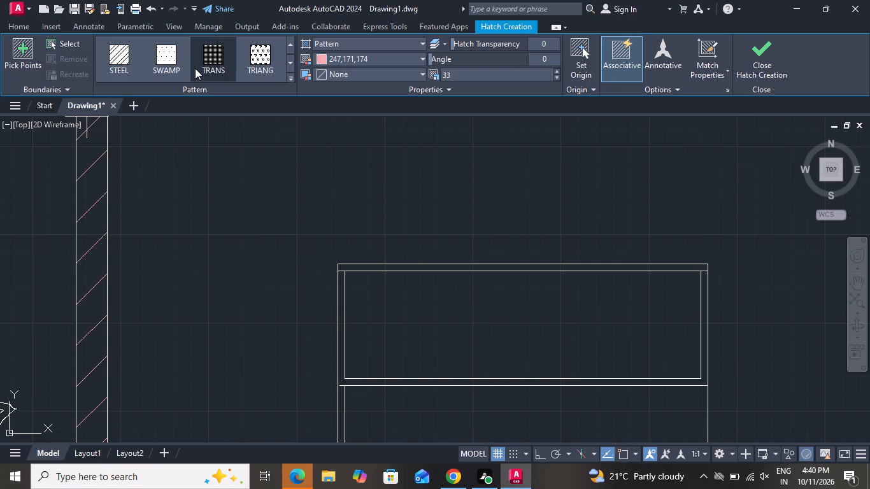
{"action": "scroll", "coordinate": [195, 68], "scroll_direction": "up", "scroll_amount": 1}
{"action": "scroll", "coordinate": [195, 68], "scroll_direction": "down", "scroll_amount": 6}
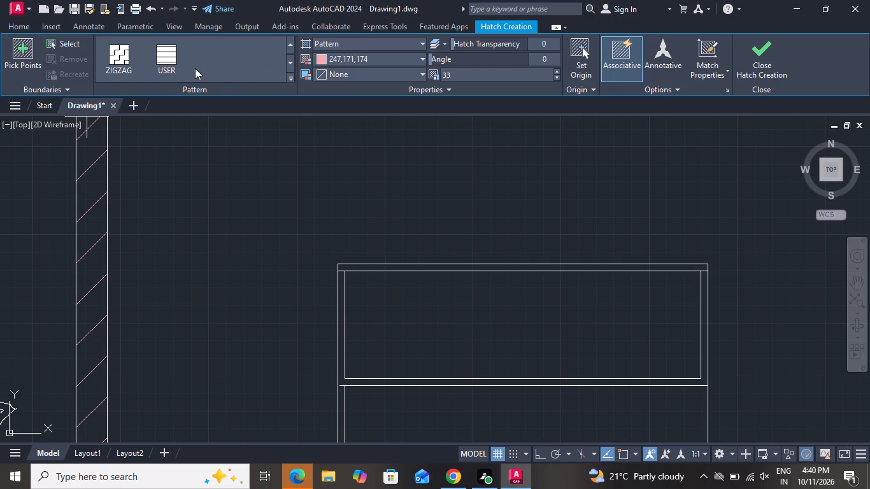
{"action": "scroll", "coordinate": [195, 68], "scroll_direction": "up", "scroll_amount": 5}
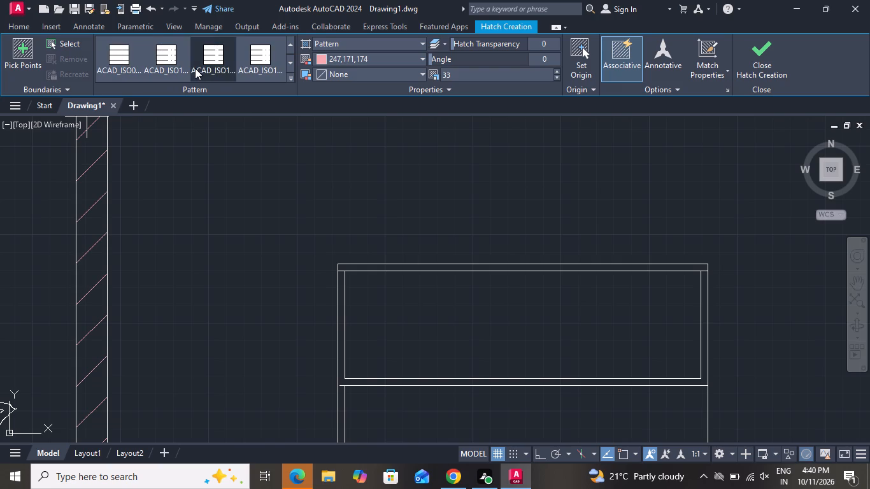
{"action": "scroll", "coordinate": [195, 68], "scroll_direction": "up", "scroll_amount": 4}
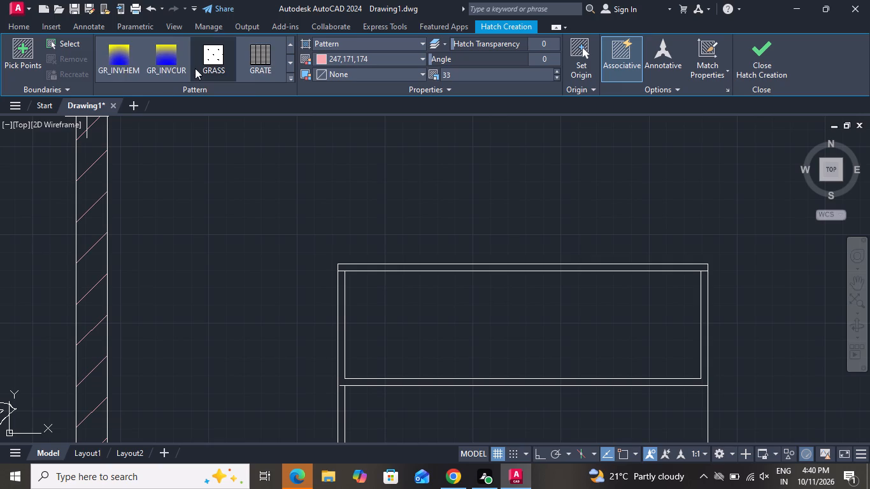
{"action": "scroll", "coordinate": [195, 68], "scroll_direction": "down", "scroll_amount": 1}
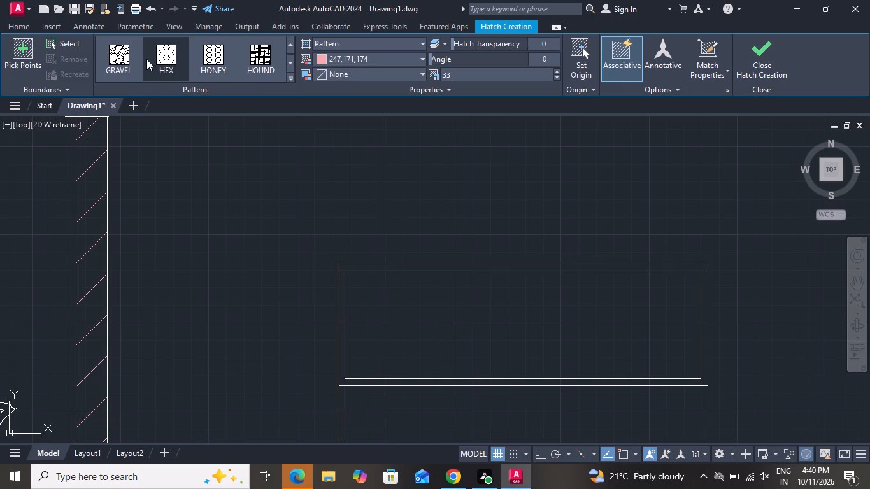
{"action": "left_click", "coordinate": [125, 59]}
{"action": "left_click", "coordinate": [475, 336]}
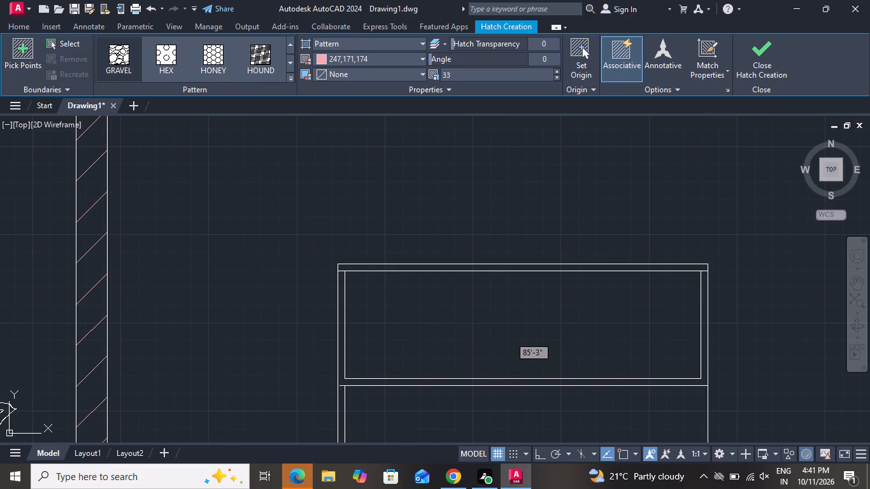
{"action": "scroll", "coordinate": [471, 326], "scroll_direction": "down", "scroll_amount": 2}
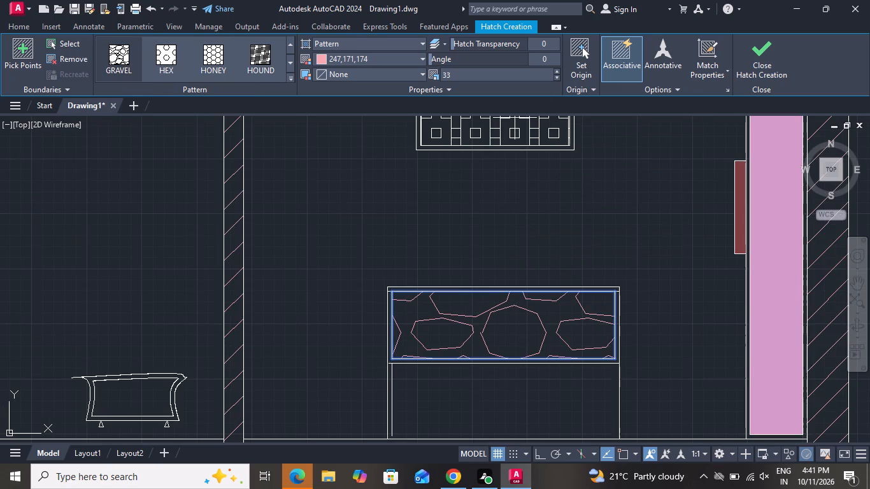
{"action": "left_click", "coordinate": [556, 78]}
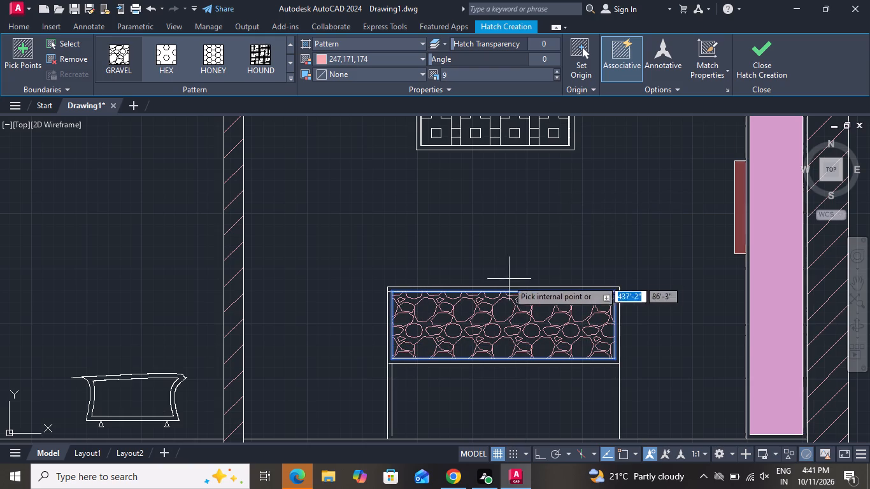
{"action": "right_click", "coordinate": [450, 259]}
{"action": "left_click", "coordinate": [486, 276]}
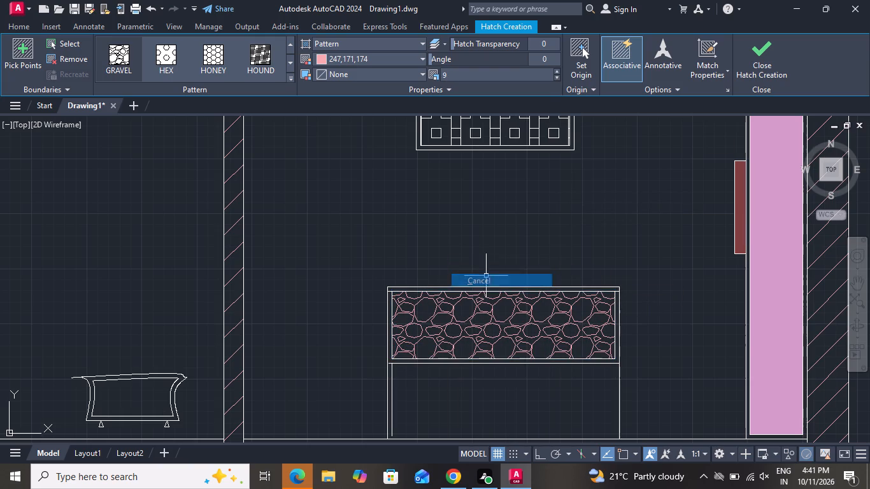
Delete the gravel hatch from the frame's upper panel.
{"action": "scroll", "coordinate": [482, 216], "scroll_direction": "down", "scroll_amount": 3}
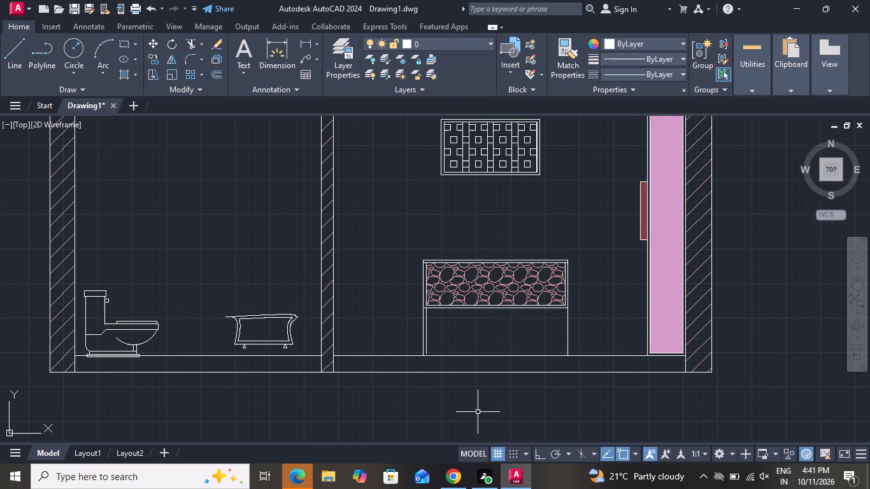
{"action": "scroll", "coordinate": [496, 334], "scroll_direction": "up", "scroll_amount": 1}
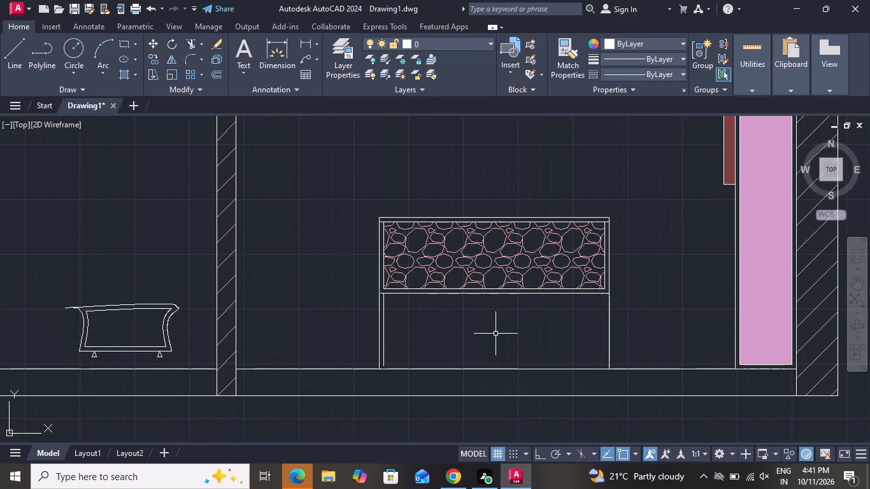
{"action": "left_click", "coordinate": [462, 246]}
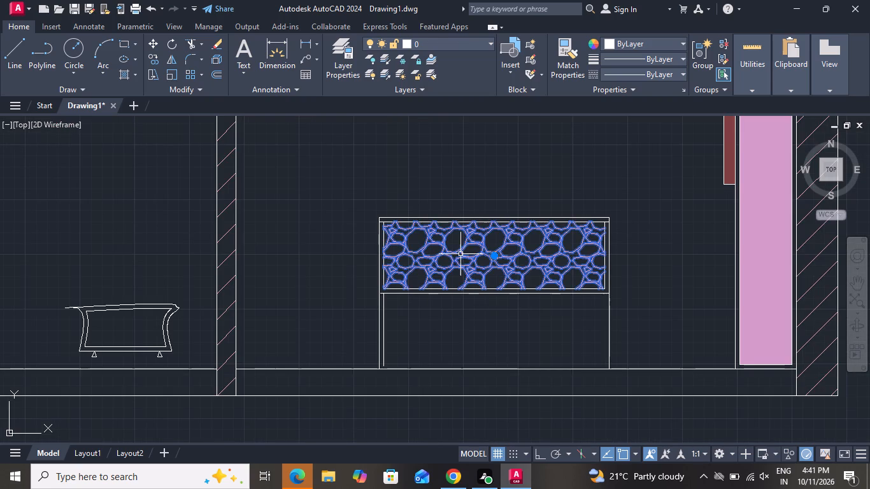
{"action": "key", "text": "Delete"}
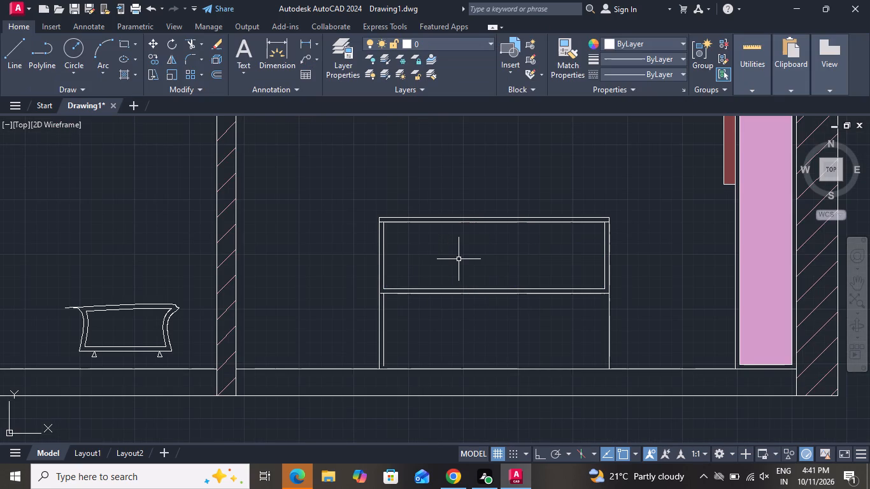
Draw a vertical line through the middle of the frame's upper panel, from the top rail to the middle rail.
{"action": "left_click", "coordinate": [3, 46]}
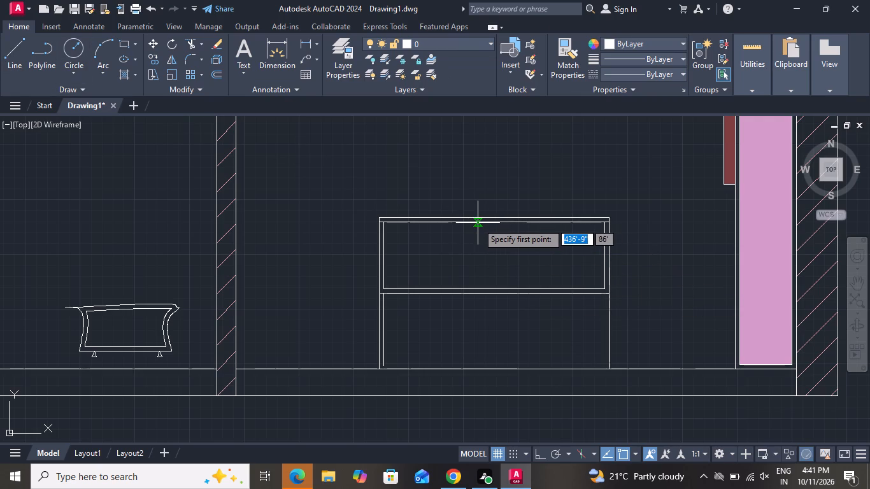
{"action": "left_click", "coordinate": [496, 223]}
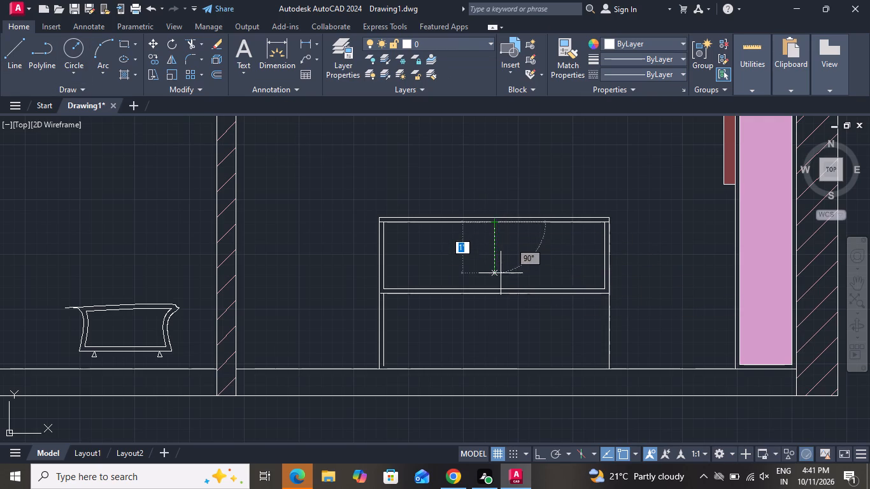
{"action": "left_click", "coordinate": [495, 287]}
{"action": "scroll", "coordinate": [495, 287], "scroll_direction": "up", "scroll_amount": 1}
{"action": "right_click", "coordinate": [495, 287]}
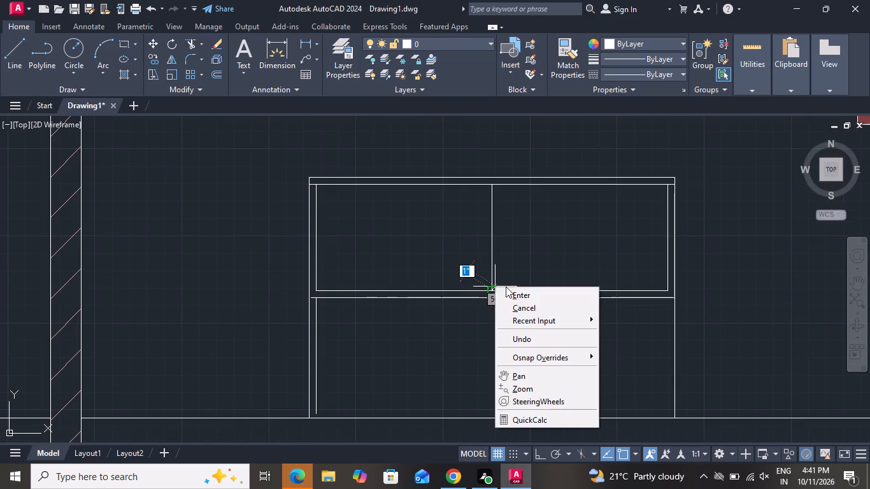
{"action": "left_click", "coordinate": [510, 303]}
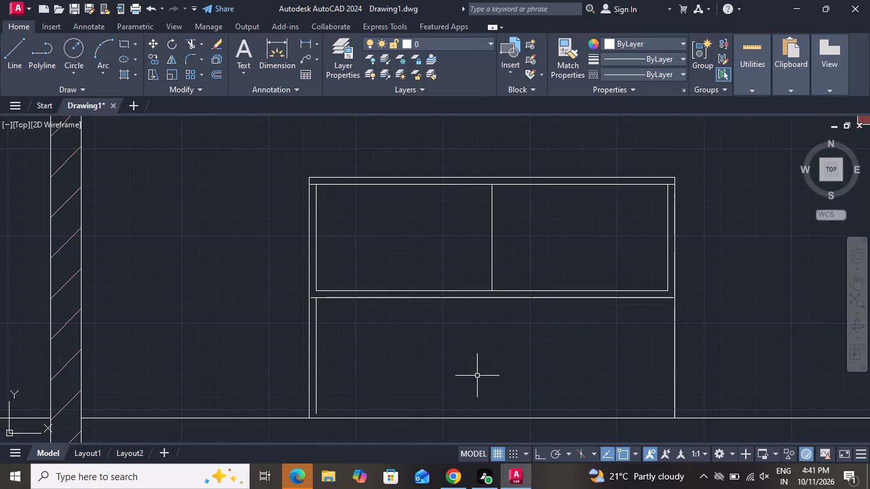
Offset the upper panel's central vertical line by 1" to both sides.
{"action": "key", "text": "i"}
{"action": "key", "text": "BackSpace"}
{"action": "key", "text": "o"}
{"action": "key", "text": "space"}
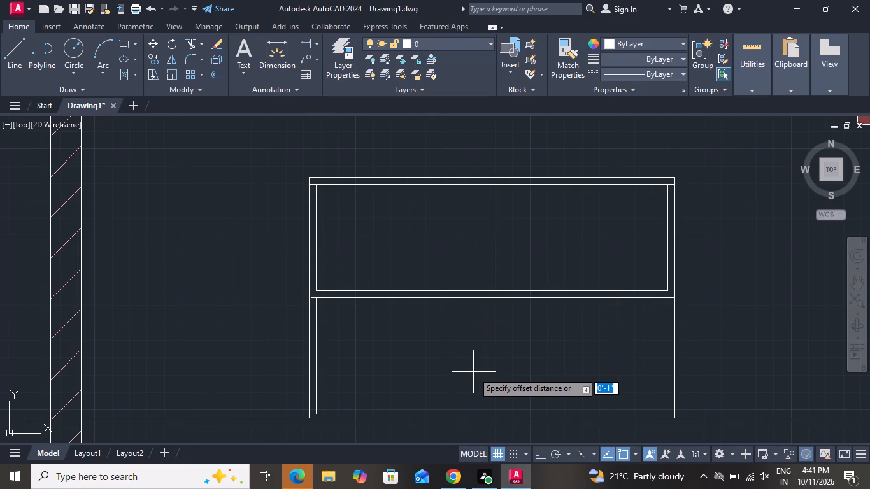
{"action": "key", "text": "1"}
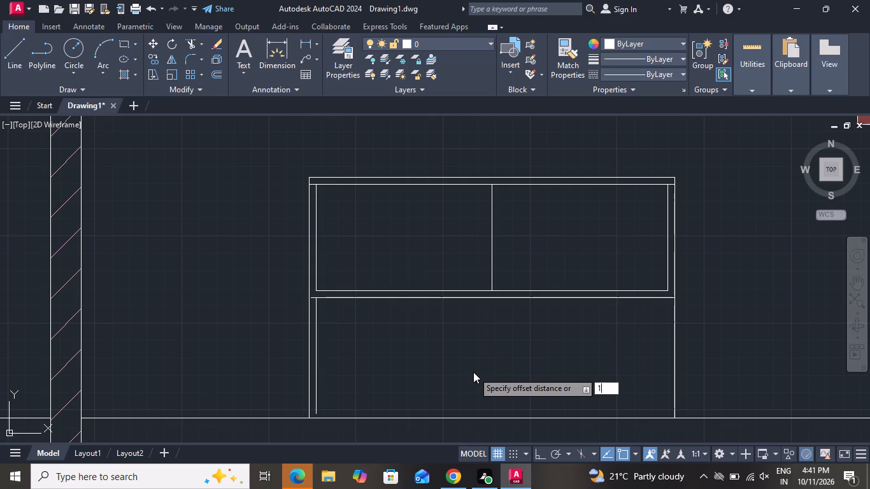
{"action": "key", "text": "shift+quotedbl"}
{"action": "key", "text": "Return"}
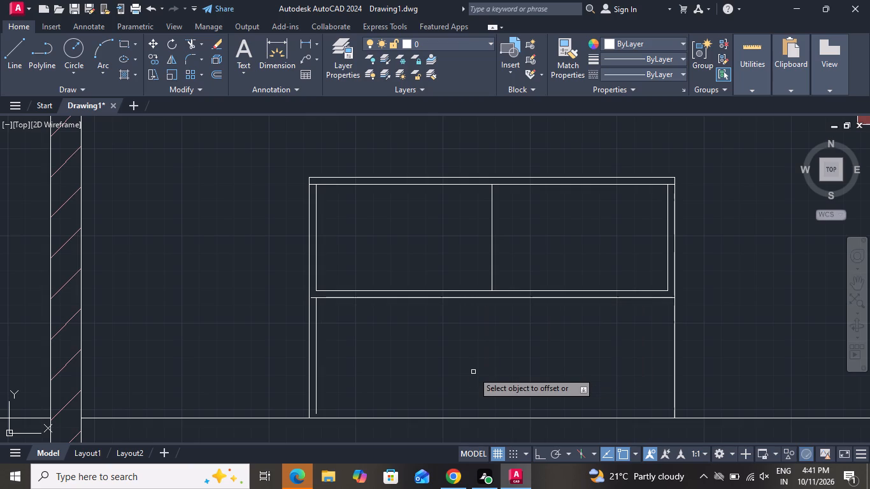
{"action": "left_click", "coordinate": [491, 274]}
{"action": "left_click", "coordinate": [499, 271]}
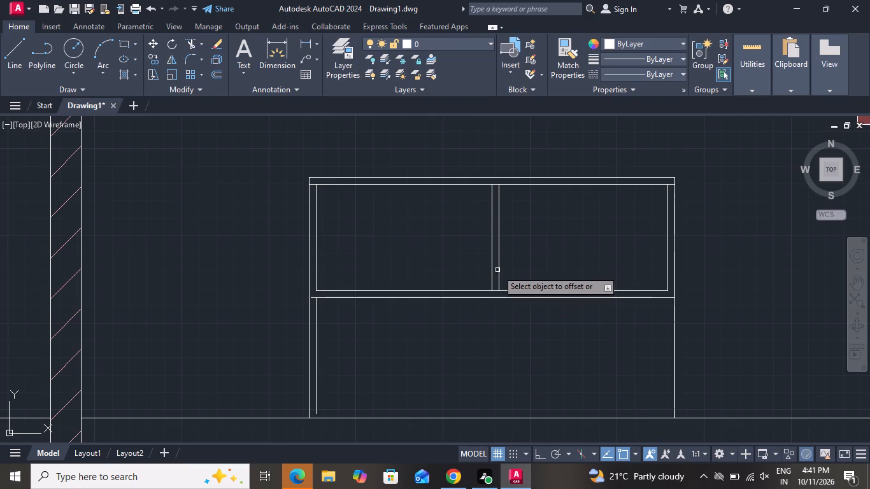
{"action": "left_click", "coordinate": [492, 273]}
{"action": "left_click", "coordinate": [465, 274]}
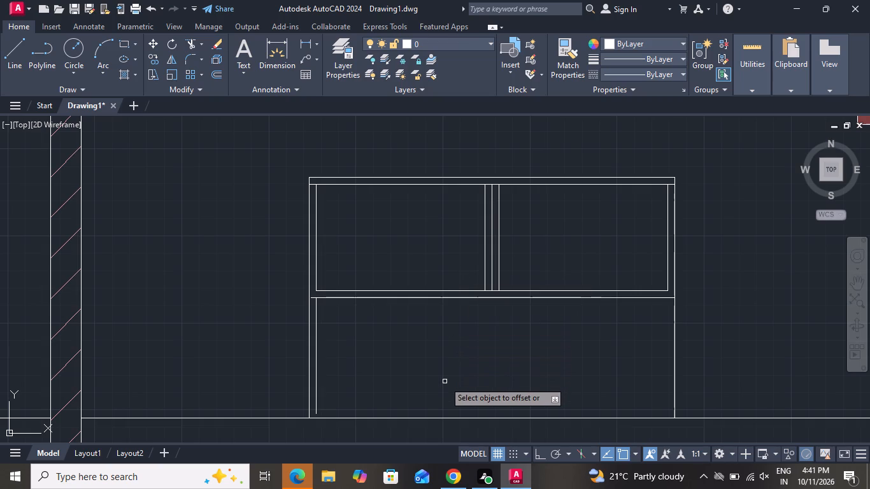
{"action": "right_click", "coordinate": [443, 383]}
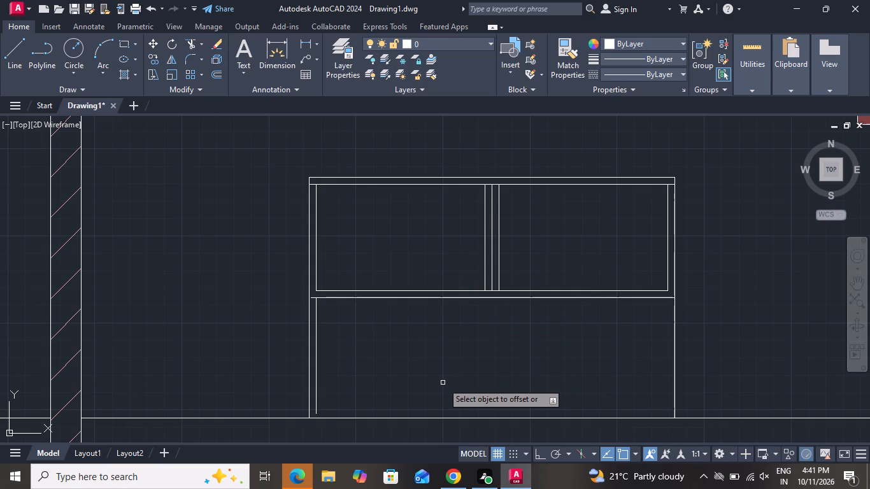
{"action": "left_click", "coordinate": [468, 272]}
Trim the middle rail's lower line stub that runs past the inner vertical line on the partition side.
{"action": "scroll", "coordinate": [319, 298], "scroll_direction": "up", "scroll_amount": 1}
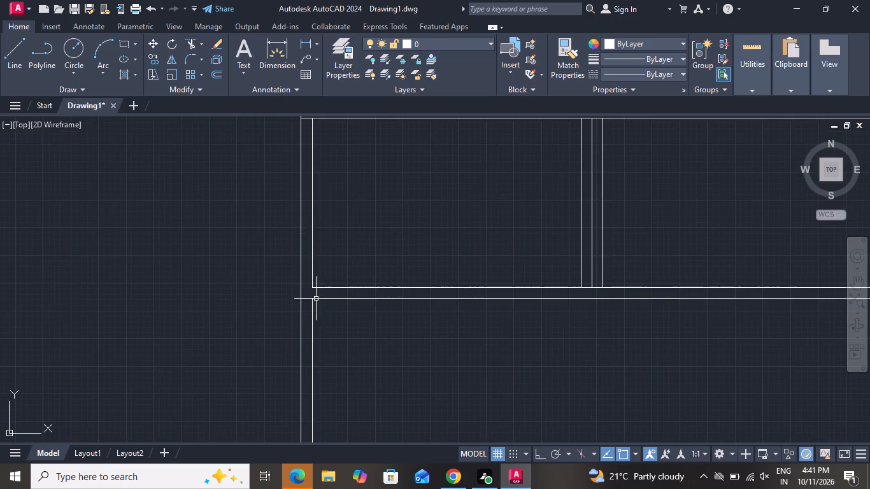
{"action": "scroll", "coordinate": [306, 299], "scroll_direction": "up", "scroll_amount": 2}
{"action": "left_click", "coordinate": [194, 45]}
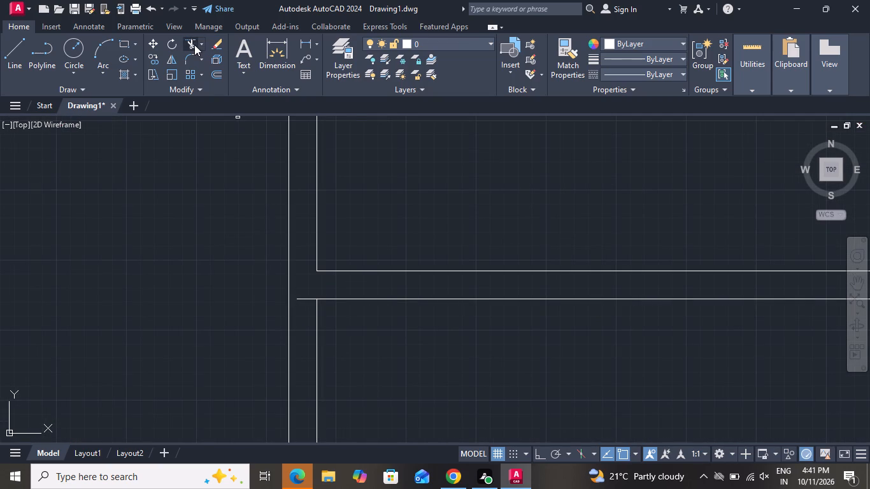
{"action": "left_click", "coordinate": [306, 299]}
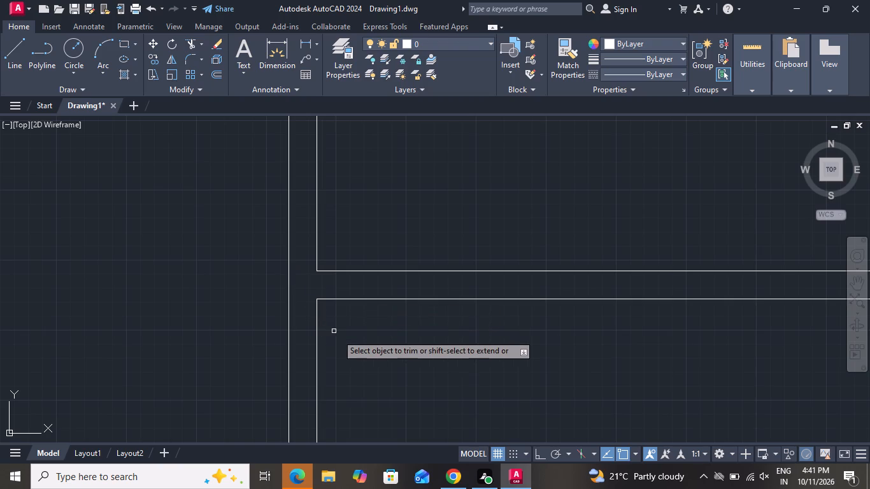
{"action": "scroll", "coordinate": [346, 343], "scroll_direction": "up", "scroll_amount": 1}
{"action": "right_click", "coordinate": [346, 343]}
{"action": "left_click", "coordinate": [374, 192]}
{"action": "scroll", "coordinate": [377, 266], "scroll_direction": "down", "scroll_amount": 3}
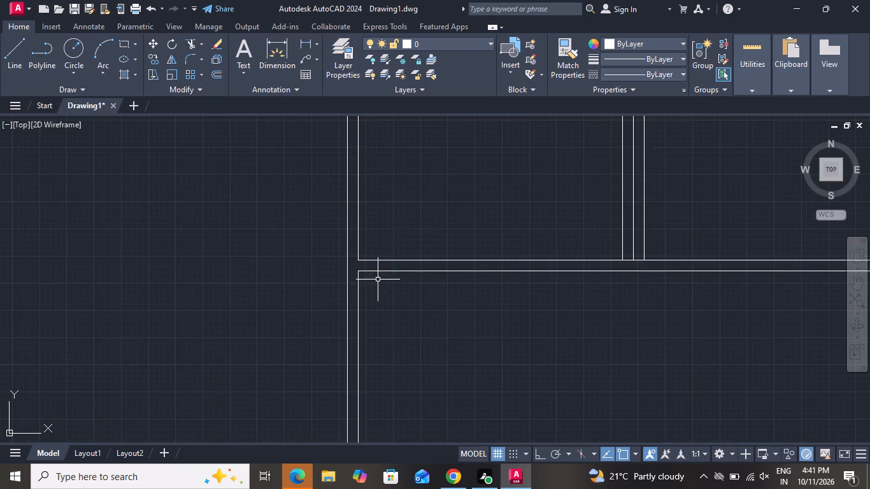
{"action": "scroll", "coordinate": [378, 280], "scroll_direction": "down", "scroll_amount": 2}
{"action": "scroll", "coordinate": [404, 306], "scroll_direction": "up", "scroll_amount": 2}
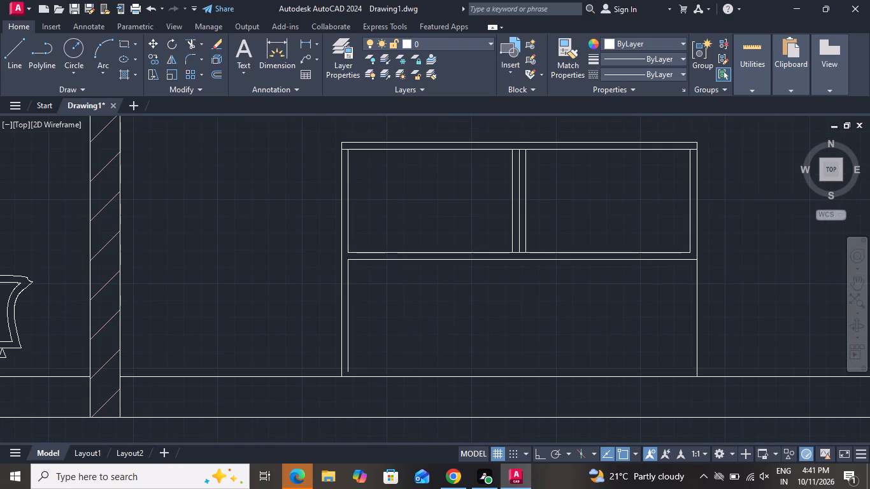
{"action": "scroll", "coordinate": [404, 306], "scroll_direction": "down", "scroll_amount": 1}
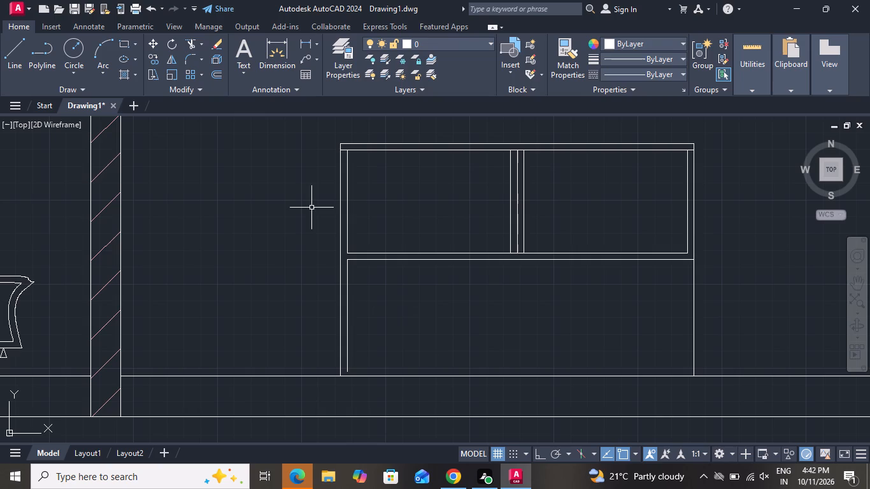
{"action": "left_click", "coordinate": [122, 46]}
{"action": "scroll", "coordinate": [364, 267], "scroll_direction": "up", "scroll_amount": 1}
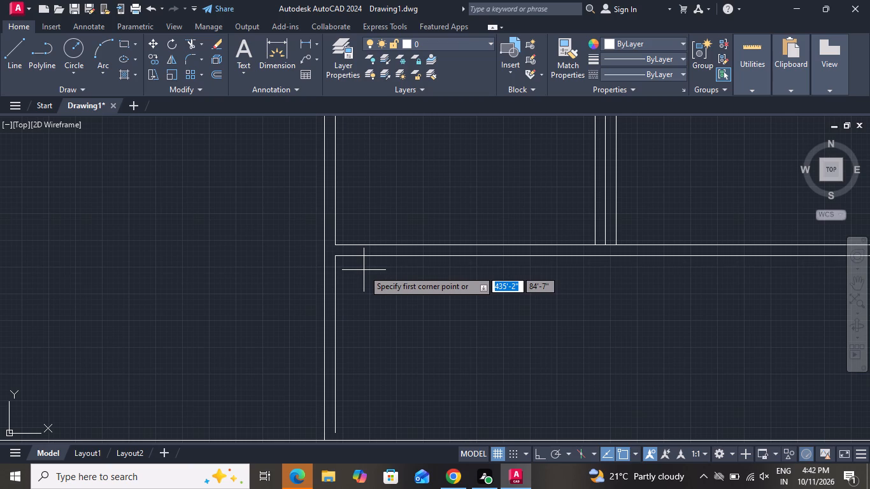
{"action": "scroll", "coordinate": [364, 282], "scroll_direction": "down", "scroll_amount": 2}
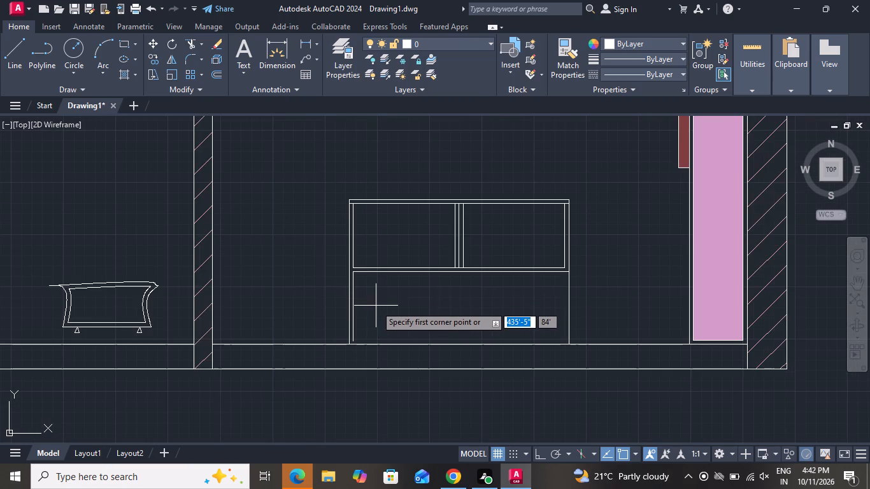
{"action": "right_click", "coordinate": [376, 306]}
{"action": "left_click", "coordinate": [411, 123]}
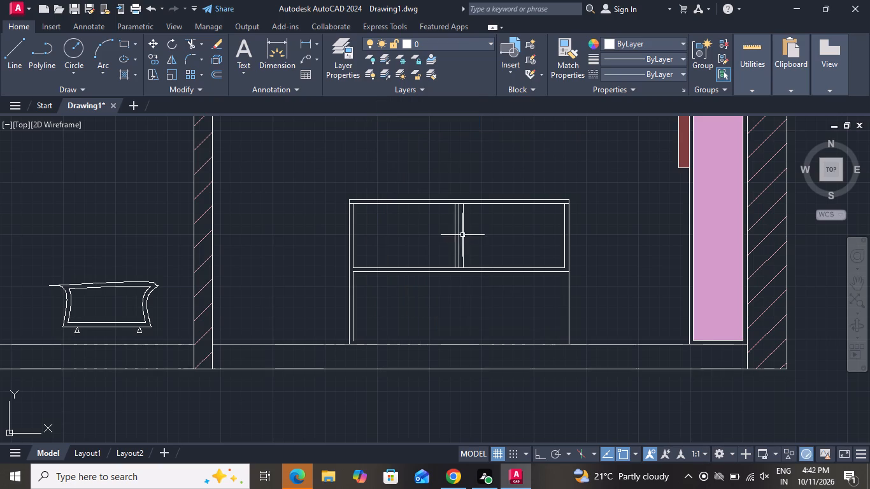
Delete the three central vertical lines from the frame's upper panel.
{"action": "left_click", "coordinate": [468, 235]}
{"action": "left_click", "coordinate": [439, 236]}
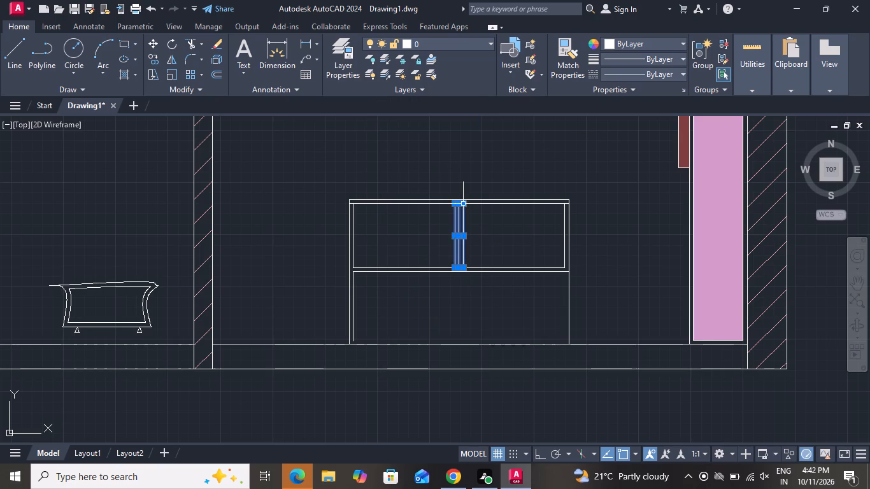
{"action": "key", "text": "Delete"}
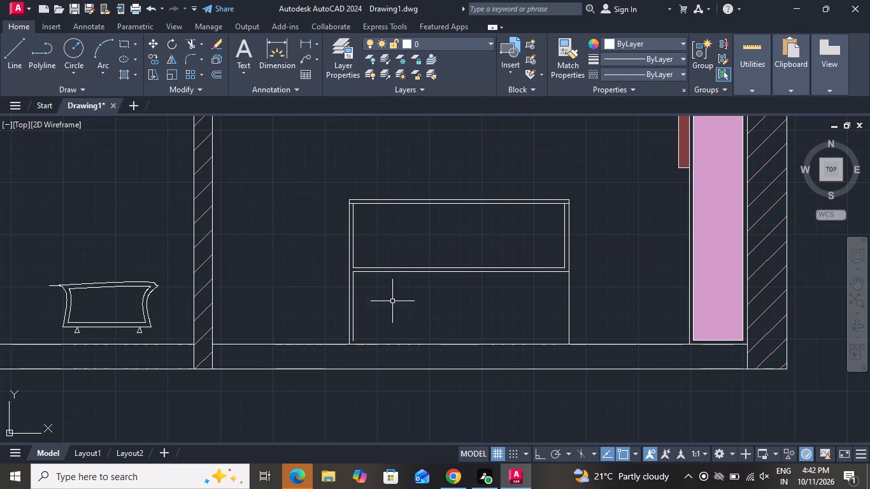
Extend the middle rail's lower line to the frame's outer vertical line on the partition side.
{"action": "scroll", "coordinate": [355, 288], "scroll_direction": "up", "scroll_amount": 1}
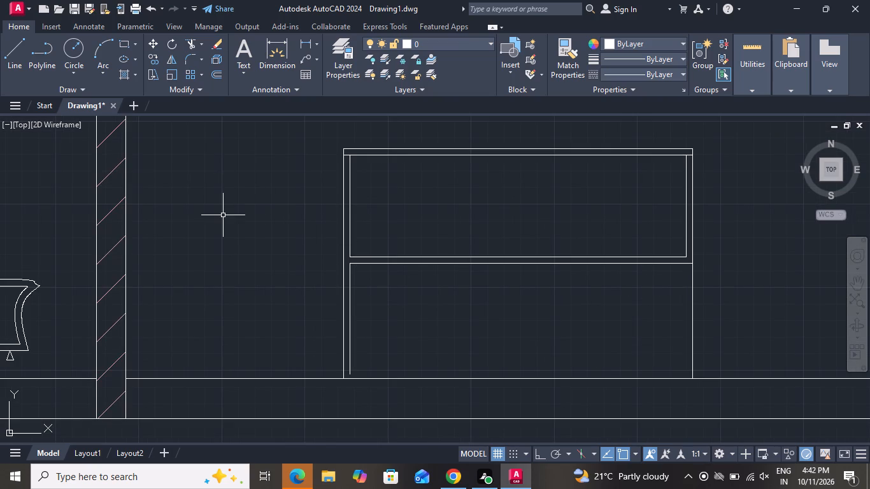
{"action": "type", "text": "ex"}
{"action": "key", "text": "space"}
{"action": "key", "text": "space"}
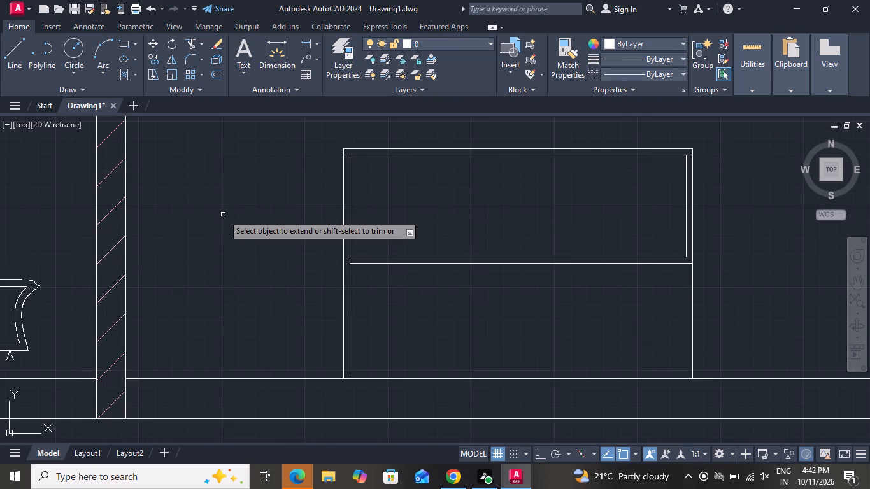
{"action": "left_click", "coordinate": [359, 264]}
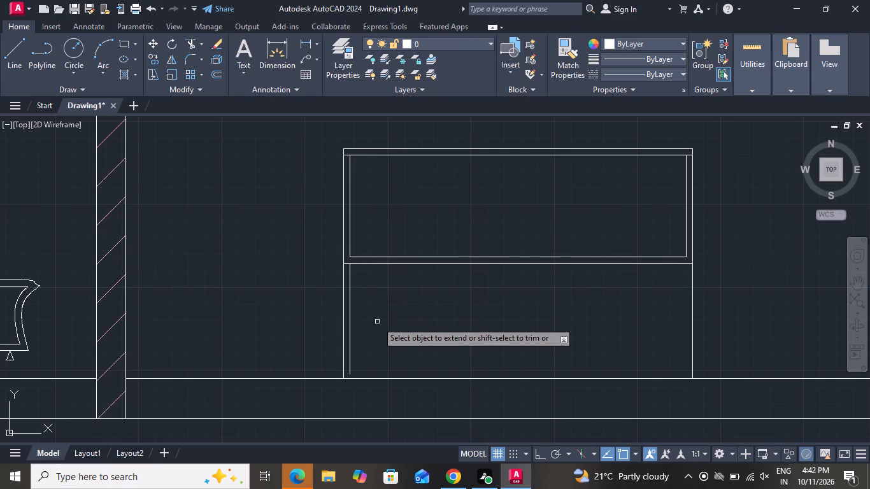
{"action": "right_click", "coordinate": [377, 323]}
{"action": "left_click", "coordinate": [405, 184]}
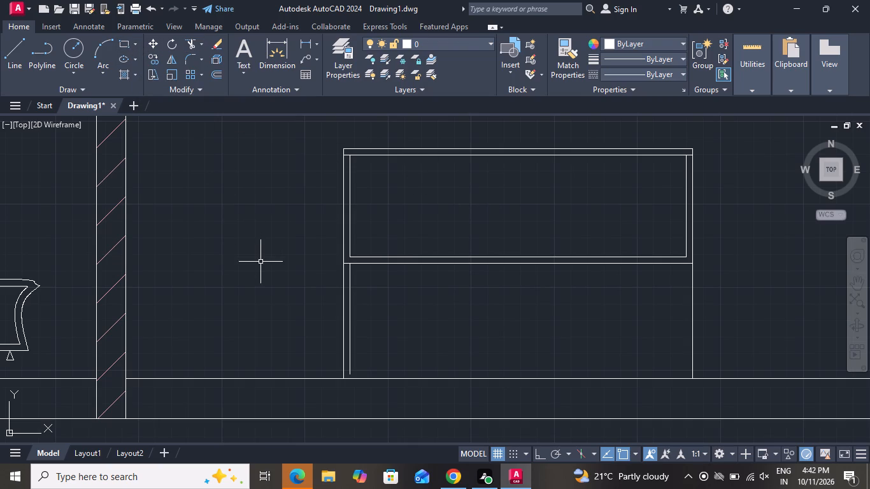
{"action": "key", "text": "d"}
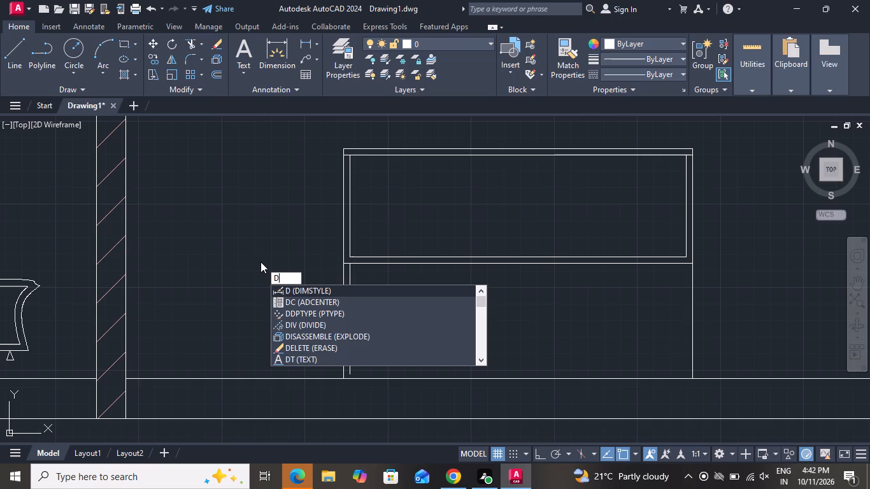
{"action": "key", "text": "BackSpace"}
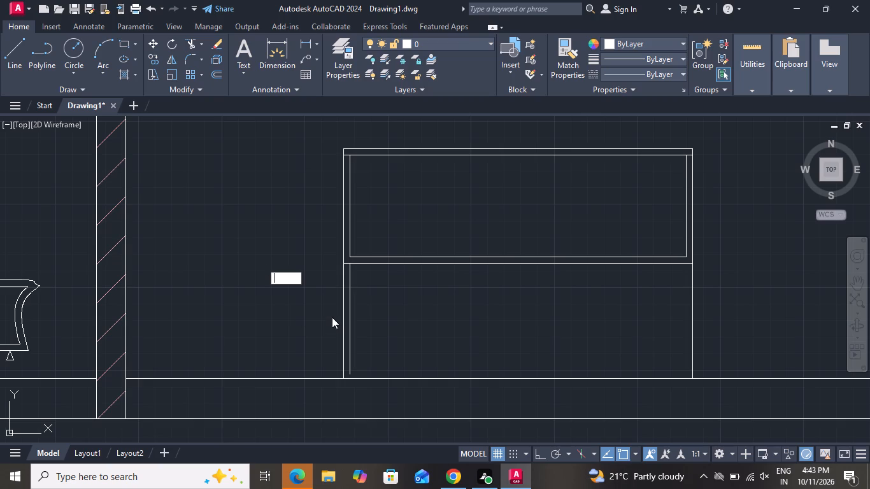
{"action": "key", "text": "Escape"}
Draw a three-point spline inside the frame's upper panel, its last point about 3" across and 6" above the second.
{"action": "key", "text": "s"}
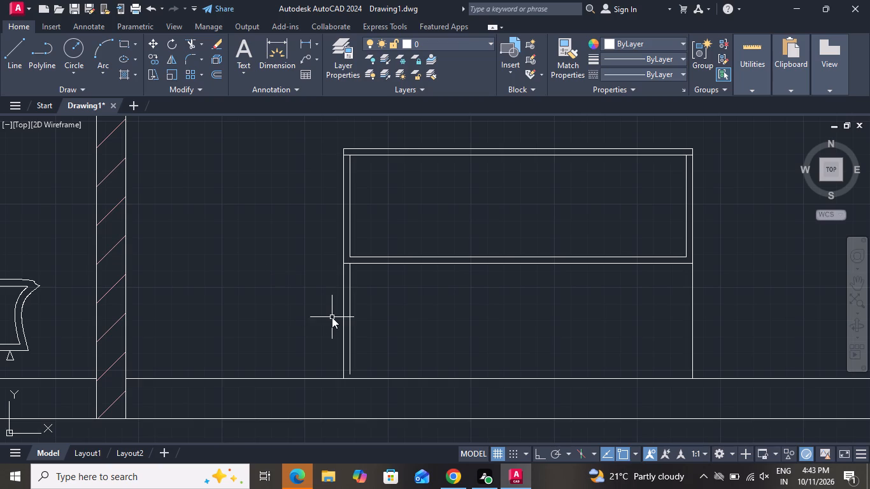
{"action": "type", "text": "pl"}
{"action": "key", "text": "space"}
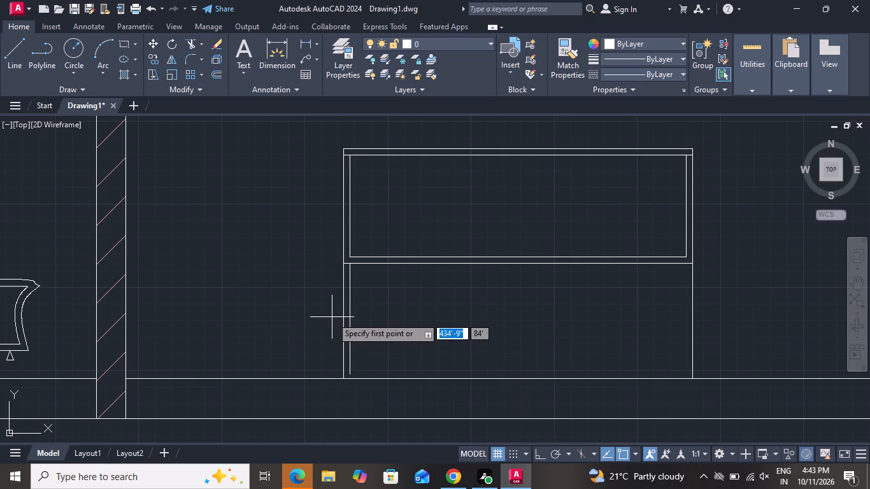
{"action": "left_click", "coordinate": [410, 206]}
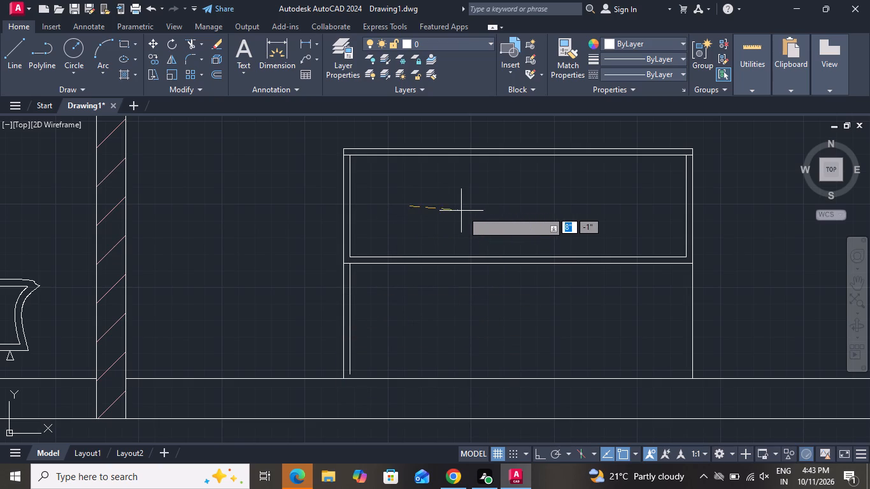
{"action": "left_click", "coordinate": [471, 204]}
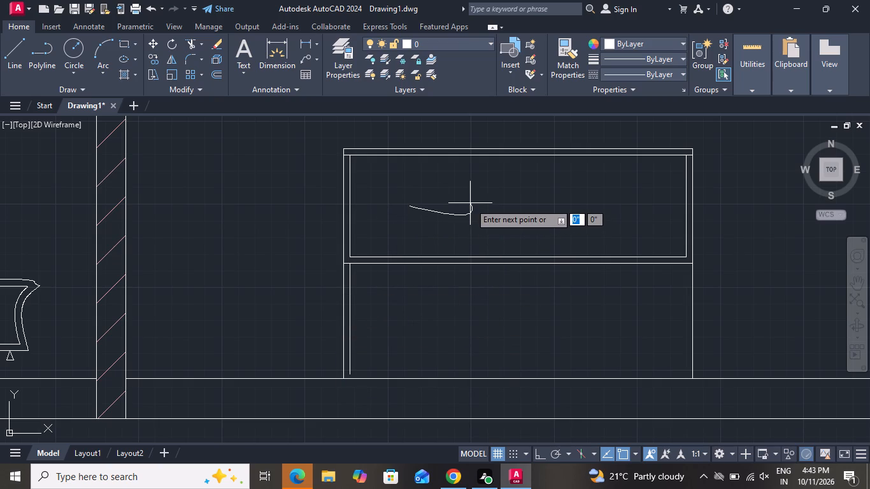
{"action": "left_click", "coordinate": [492, 164]}
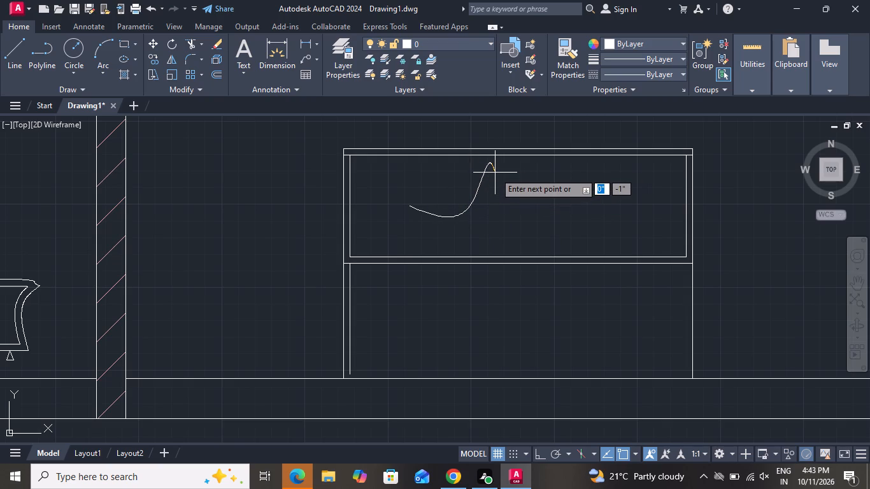
{"action": "key", "text": "Return"}
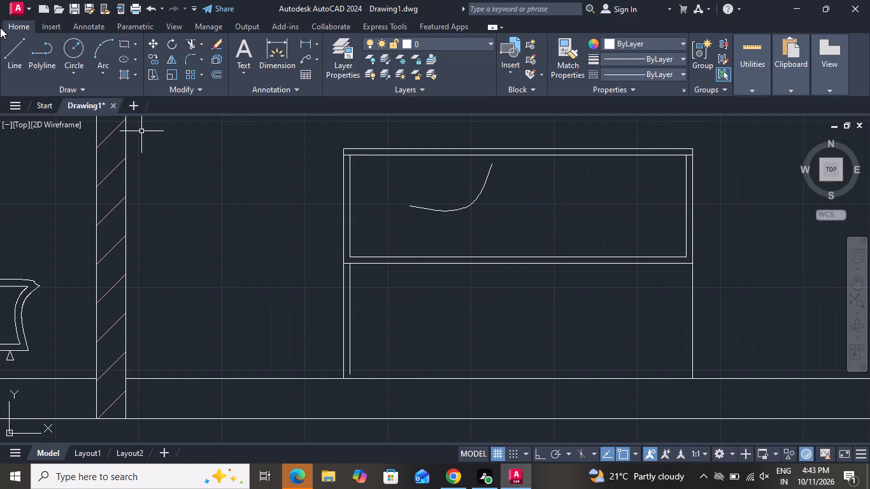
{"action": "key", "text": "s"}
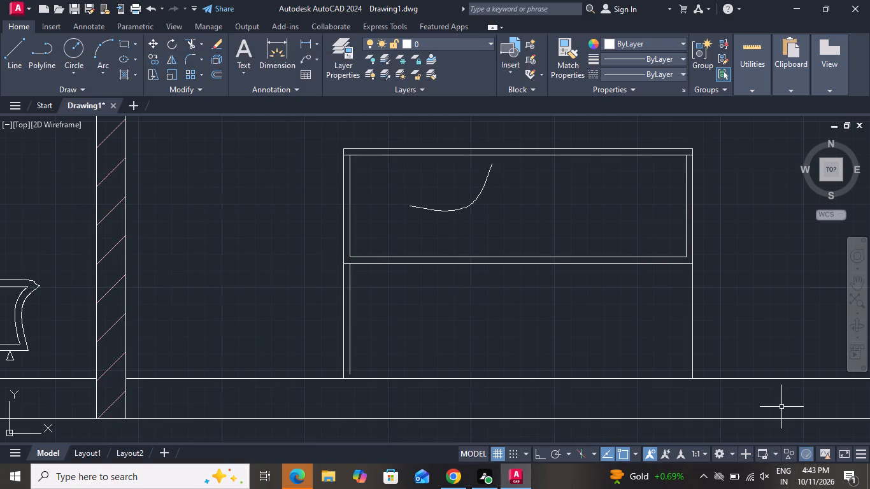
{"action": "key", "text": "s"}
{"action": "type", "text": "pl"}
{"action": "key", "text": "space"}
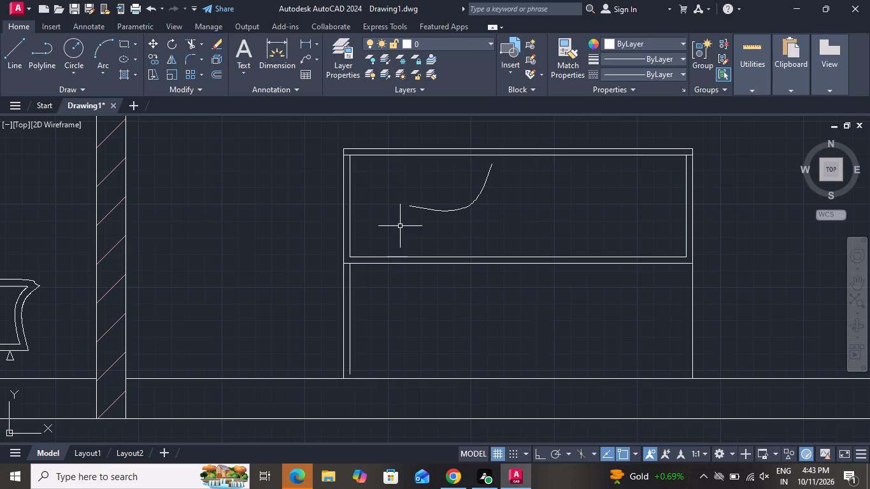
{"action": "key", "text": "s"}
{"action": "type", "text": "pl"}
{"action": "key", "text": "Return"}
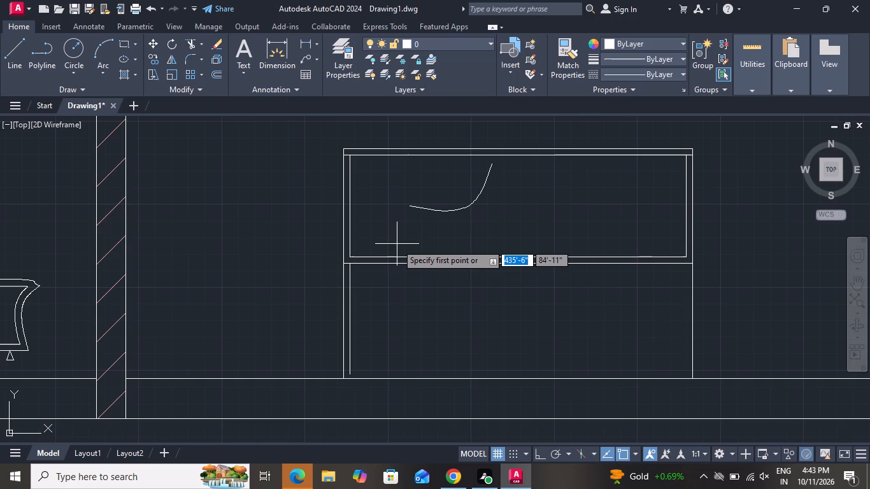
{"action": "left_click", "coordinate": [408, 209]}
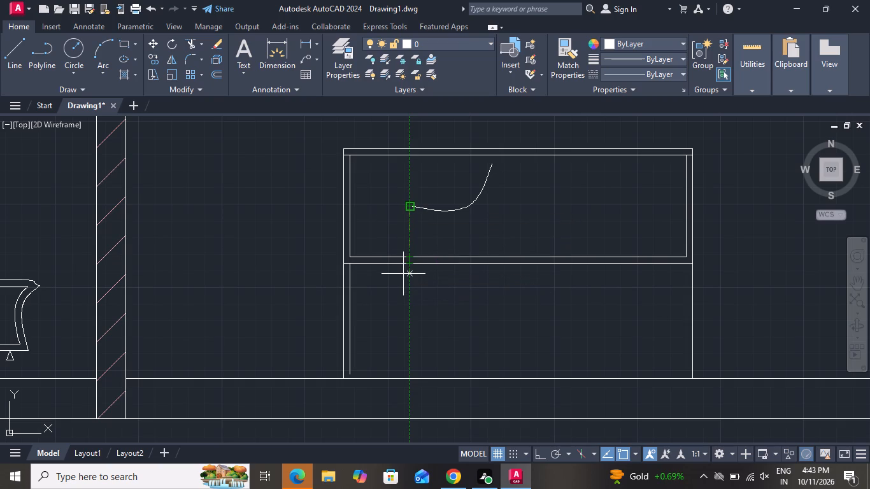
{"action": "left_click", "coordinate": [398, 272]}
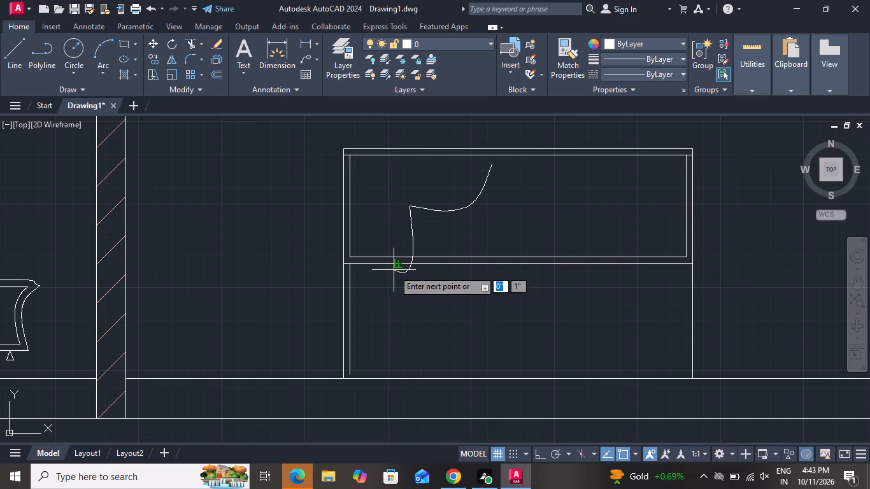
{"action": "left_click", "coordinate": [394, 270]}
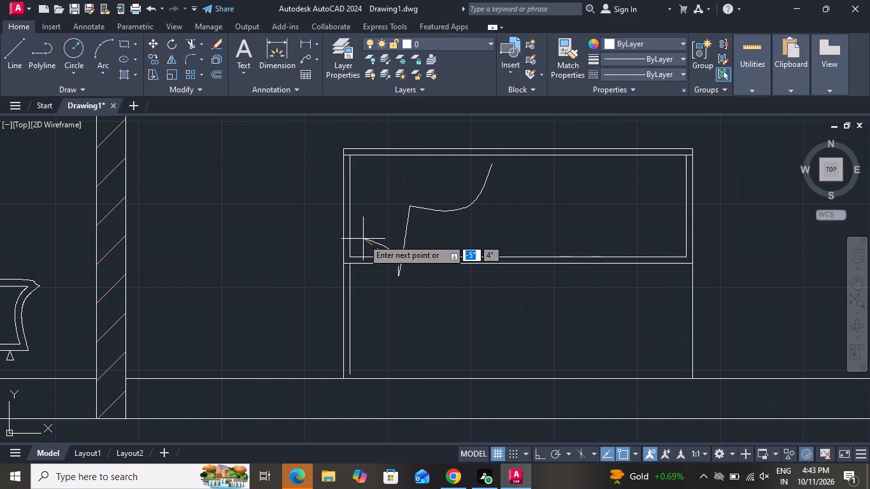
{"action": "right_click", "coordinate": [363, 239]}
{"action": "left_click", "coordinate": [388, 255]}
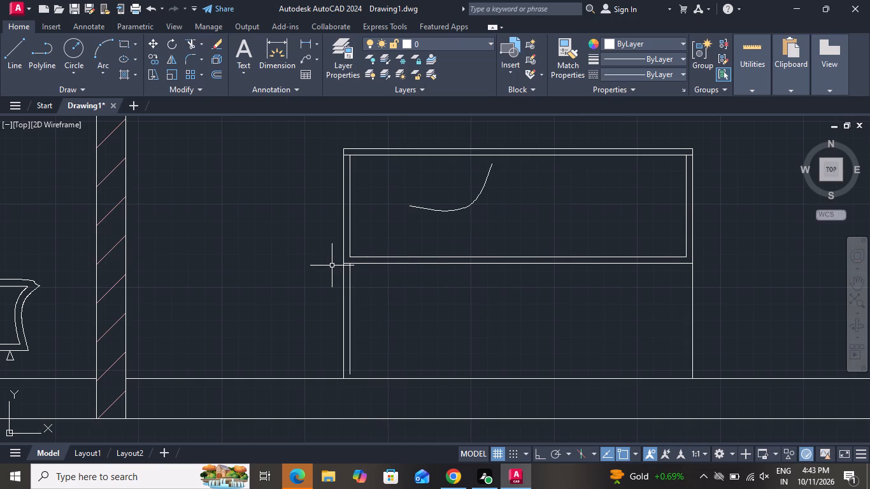
Draw a spline from the existing curve's partition-side end, about 7" down and 1" outward, ending in a hook about 1" across and 1" up.
{"action": "key", "text": "s"}
{"action": "type", "text": "pl"}
{"action": "key", "text": "space"}
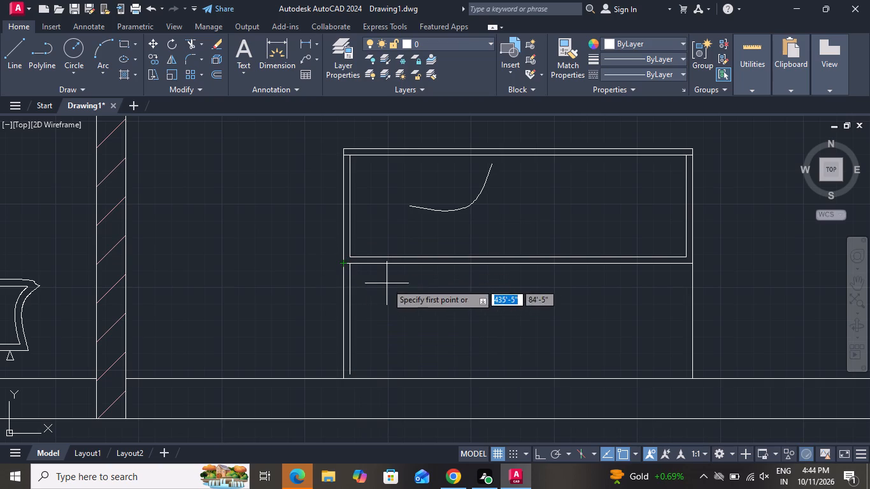
{"action": "left_click", "coordinate": [412, 204]}
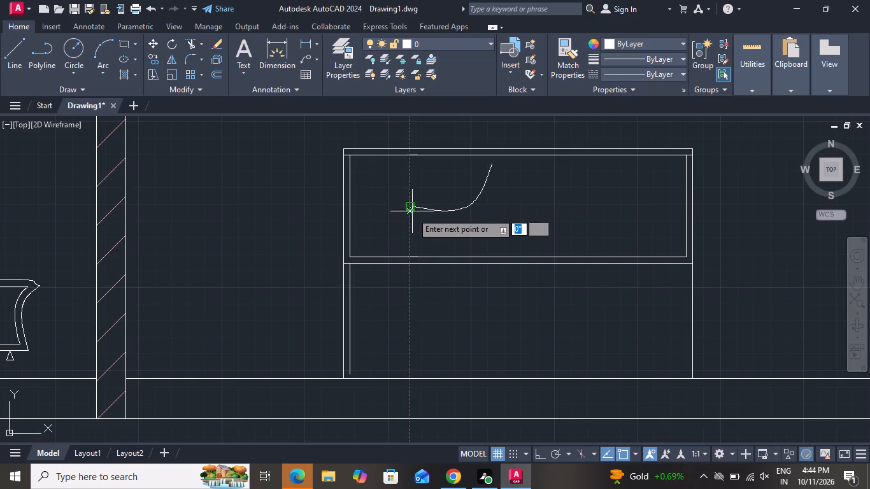
{"action": "left_click", "coordinate": [402, 249]}
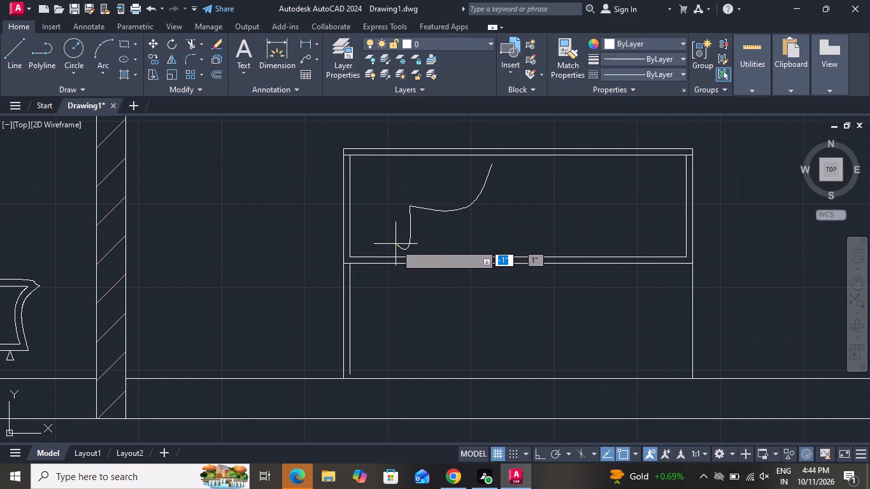
{"action": "left_click", "coordinate": [394, 244]}
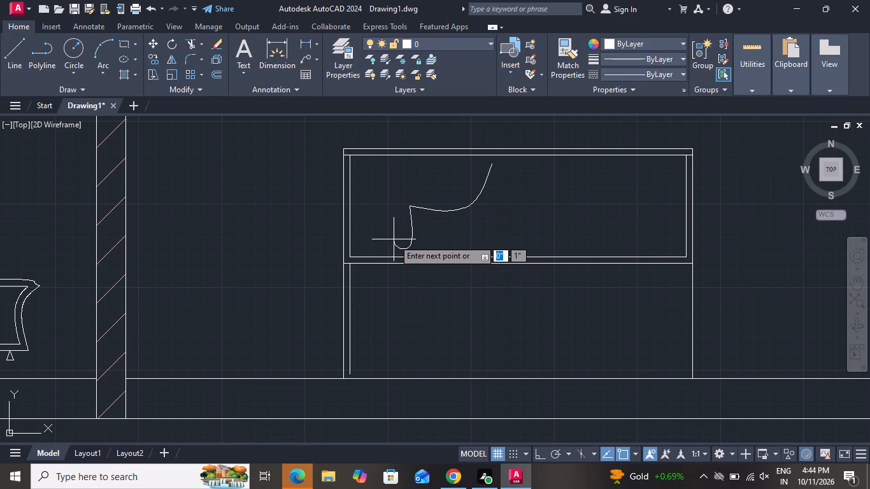
{"action": "key", "text": "Return"}
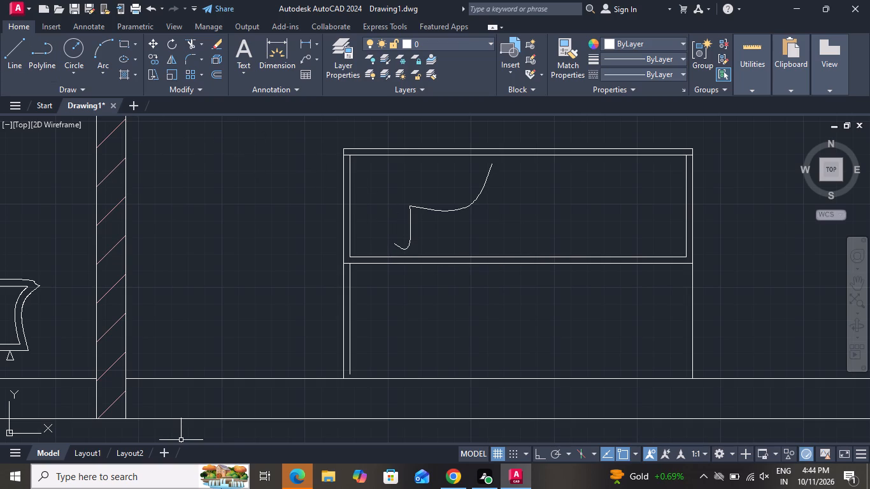
Draw a second side spline from the top curve's bend down about 7", finishing with a hook about 1" outward.
{"action": "key", "text": "s"}
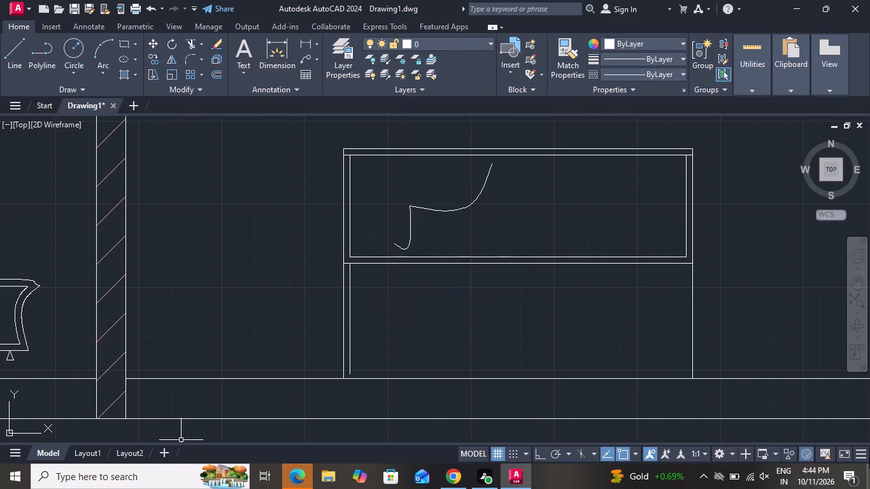
{"action": "key", "text": "s"}
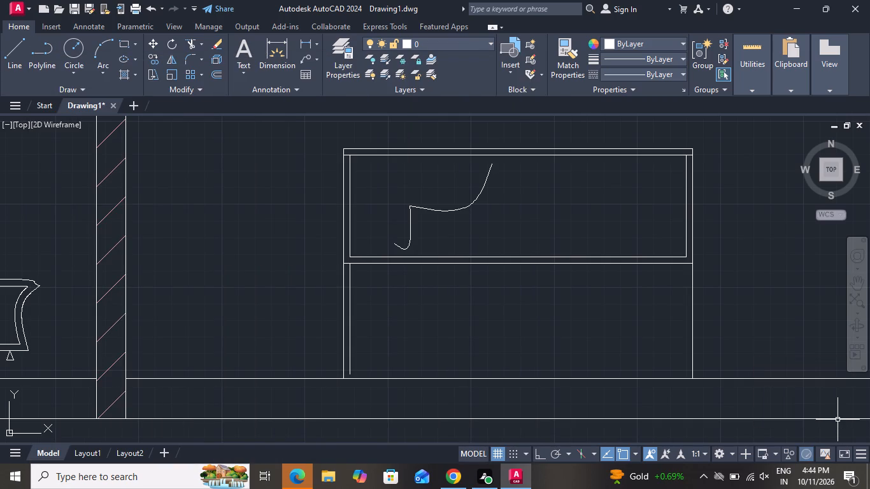
{"action": "type", "text": "pl"}
{"action": "key", "text": "space"}
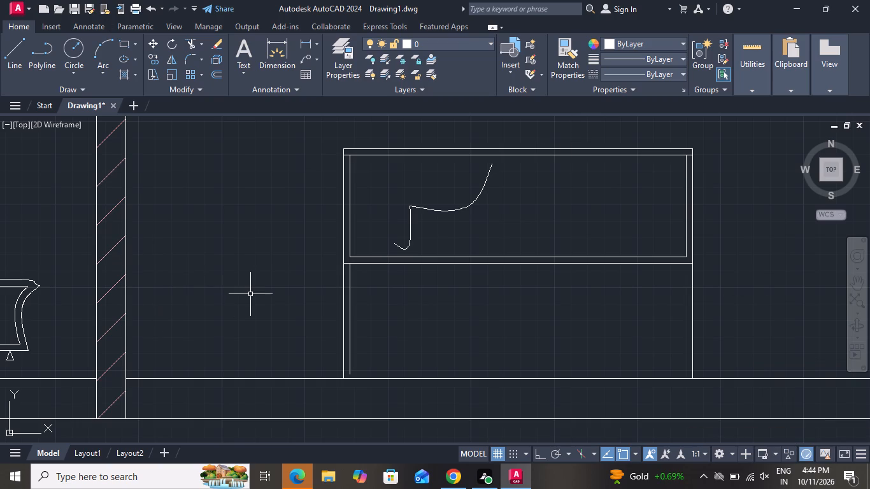
{"action": "key", "text": "s"}
{"action": "type", "text": "pl"}
{"action": "key", "text": "Return"}
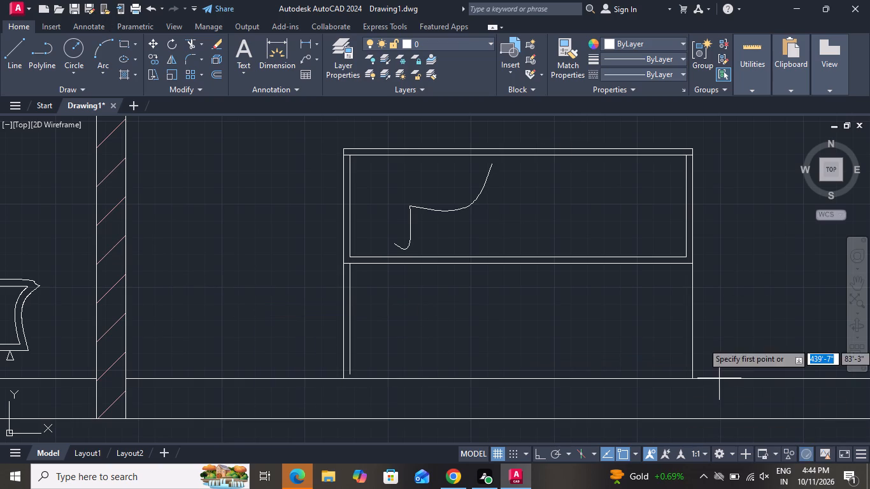
{"action": "left_click", "coordinate": [467, 207]}
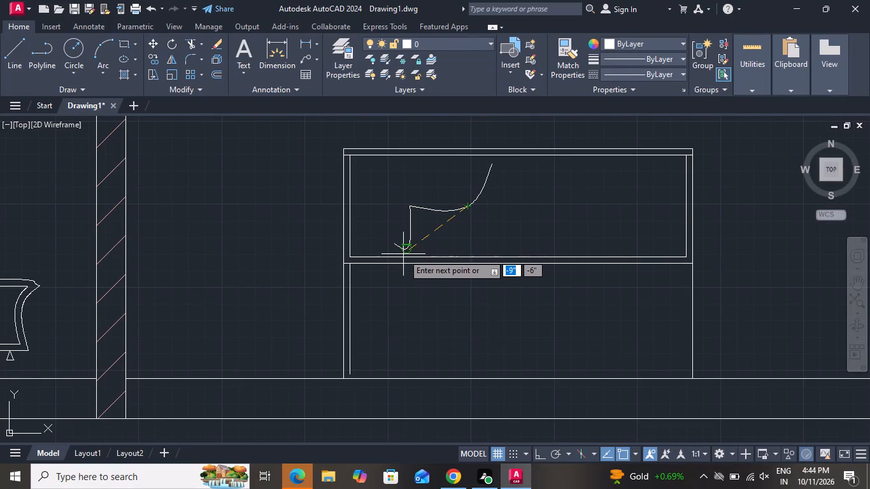
{"action": "left_click", "coordinate": [470, 248]}
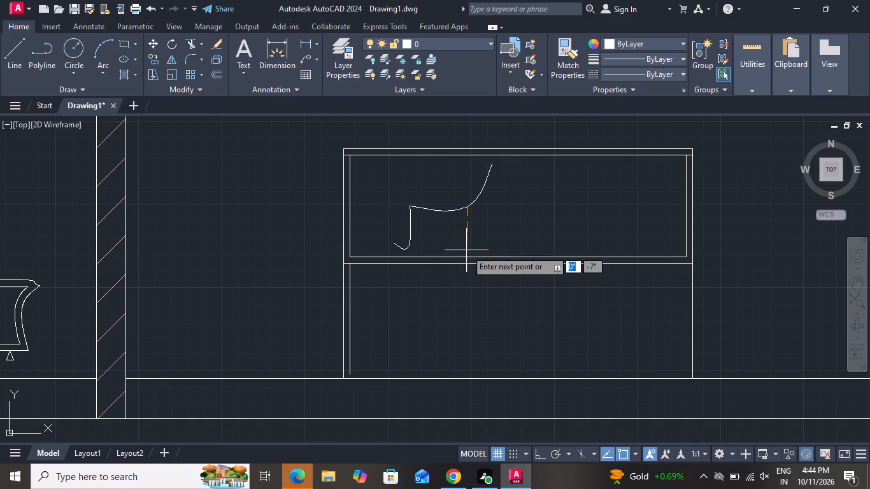
{"action": "left_click", "coordinate": [467, 250]}
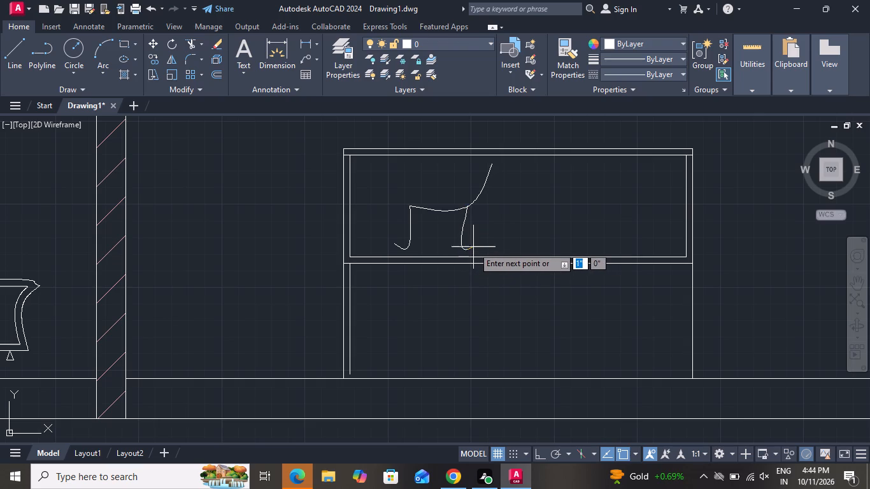
{"action": "left_click", "coordinate": [474, 247]}
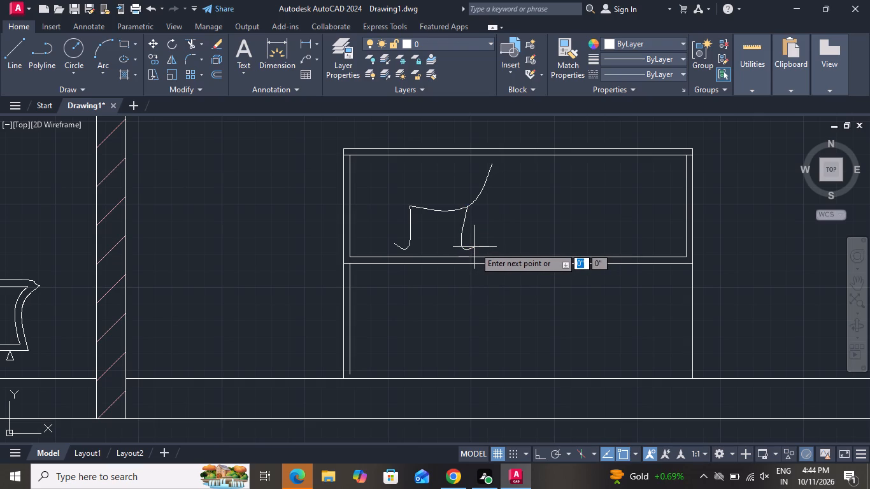
{"action": "key", "text": "Return"}
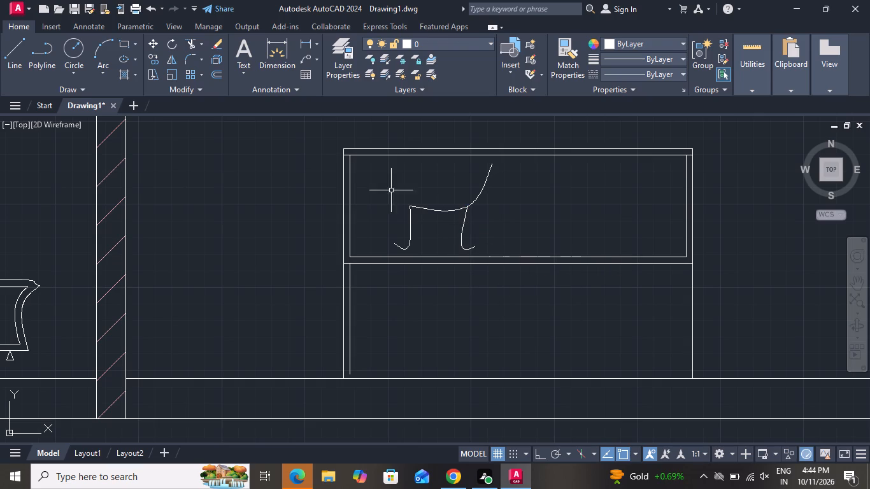
Draw a bottom spline from the low point of the partition-side hook across to the far hook, curling up past its end.
{"action": "key", "text": "s"}
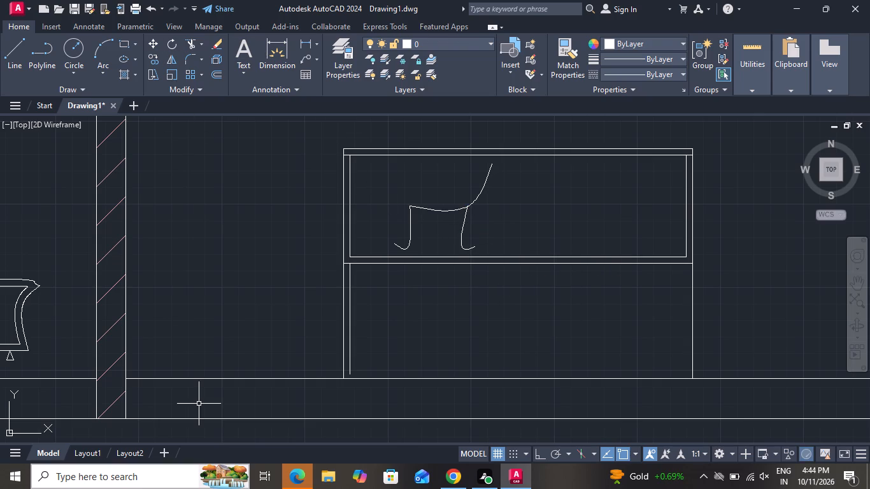
{"action": "type", "text": "pl"}
{"action": "key", "text": "Return"}
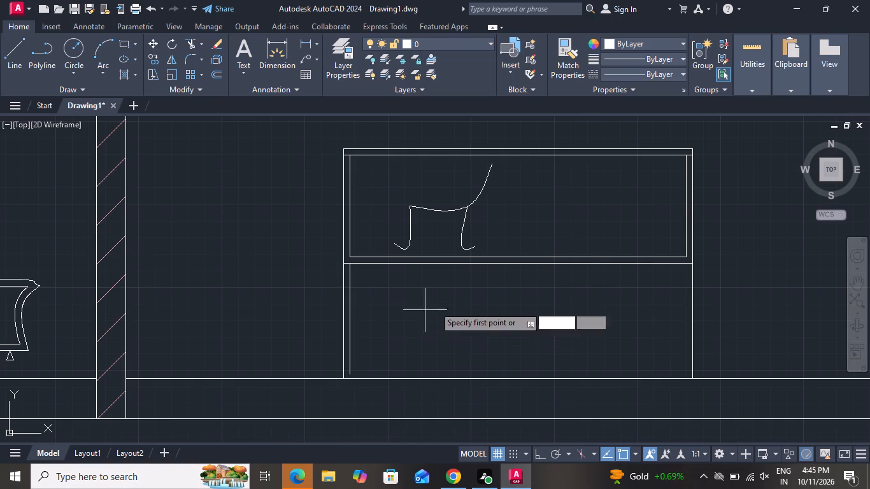
{"action": "scroll", "coordinate": [409, 243], "scroll_direction": "up", "scroll_amount": 1}
{"action": "scroll", "coordinate": [408, 243], "scroll_direction": "down", "scroll_amount": 1}
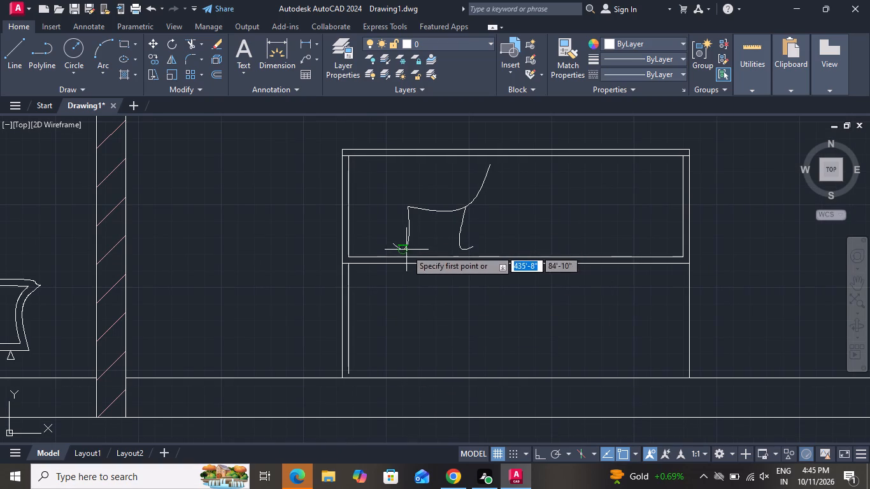
{"action": "left_click", "coordinate": [404, 251]}
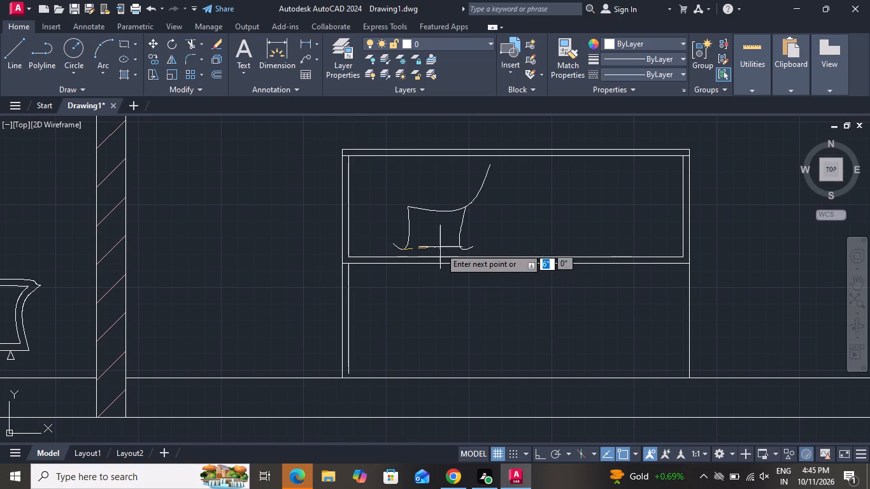
{"action": "left_click", "coordinate": [464, 253]}
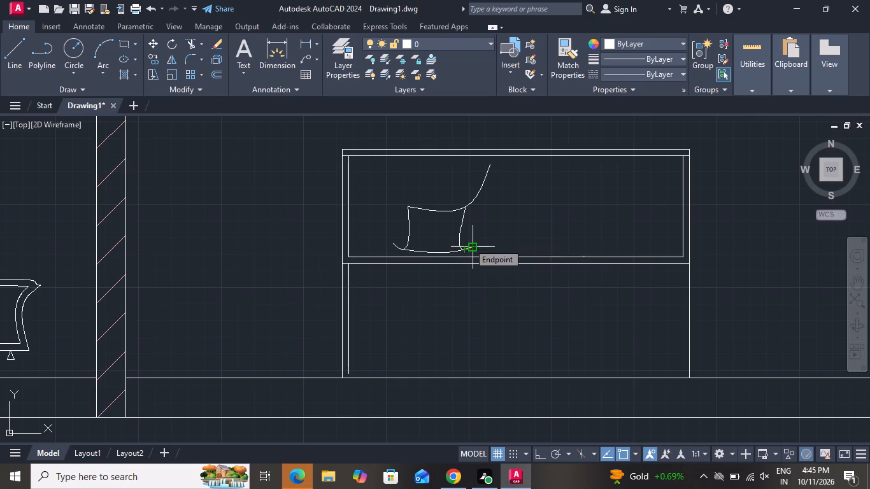
{"action": "left_click", "coordinate": [469, 243]}
{"action": "key", "text": "Return"}
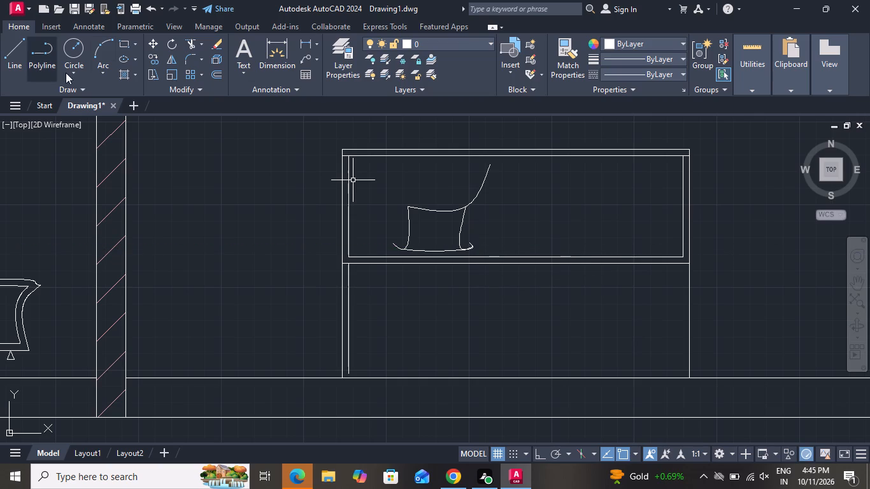
Trim the splines' overhanging ends at the cushion outline's top corner and both bottom corners inside the frame's upper panel.
{"action": "left_click", "coordinate": [196, 41]}
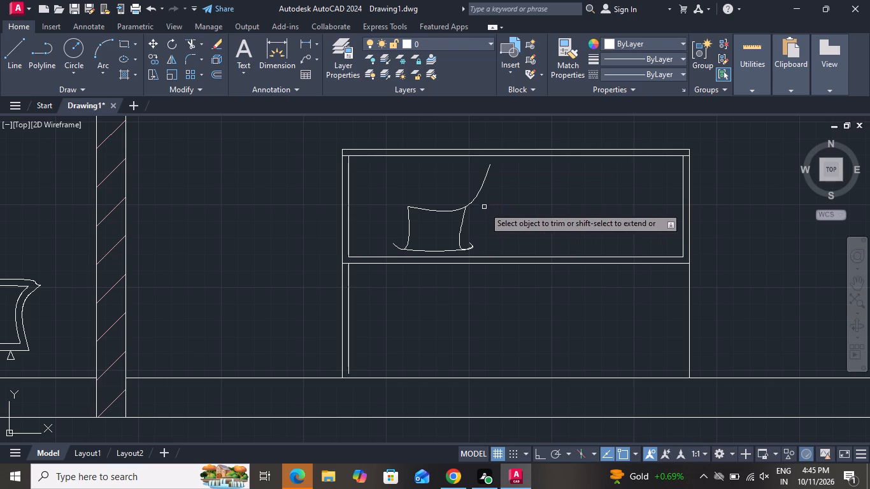
{"action": "left_click", "coordinate": [477, 197]}
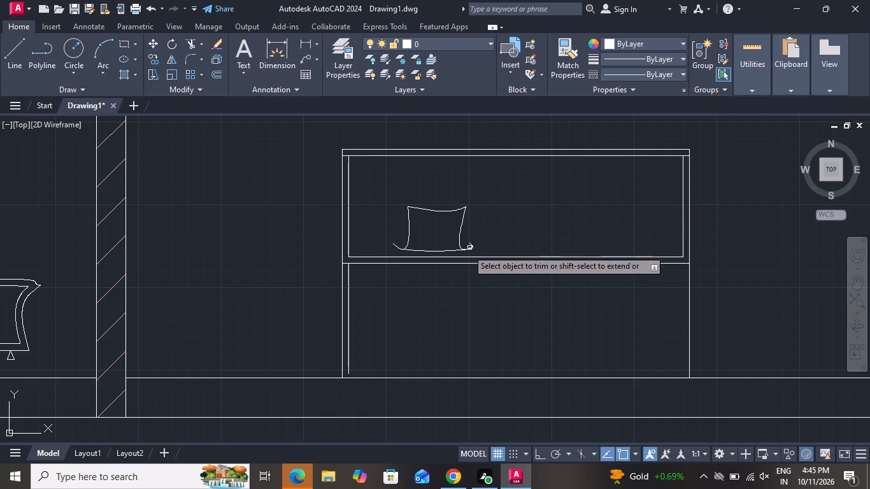
{"action": "scroll", "coordinate": [465, 250], "scroll_direction": "up", "scroll_amount": 6}
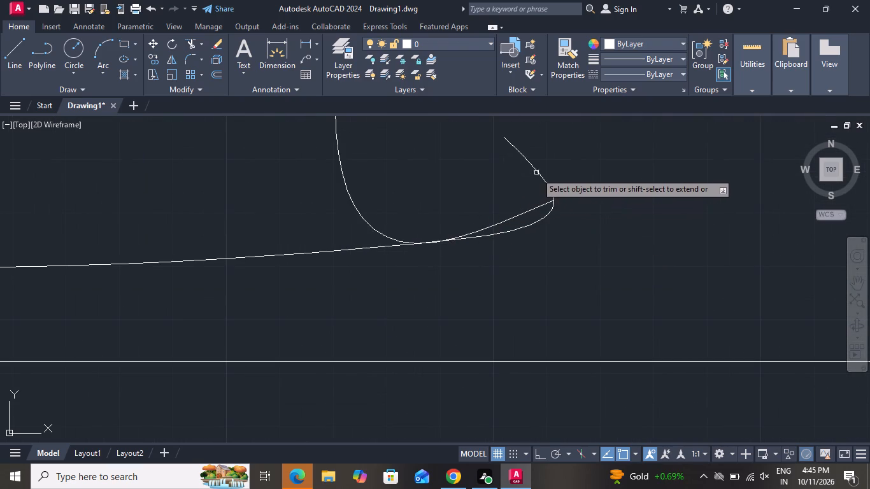
{"action": "left_click", "coordinate": [538, 171]}
{"action": "left_click", "coordinate": [534, 206]}
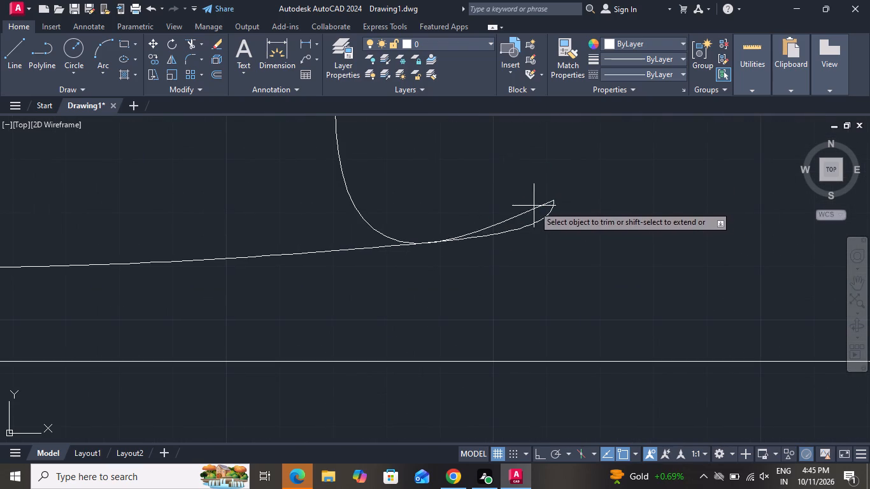
{"action": "left_click", "coordinate": [517, 237]}
{"action": "scroll", "coordinate": [528, 262], "scroll_direction": "down", "scroll_amount": 3}
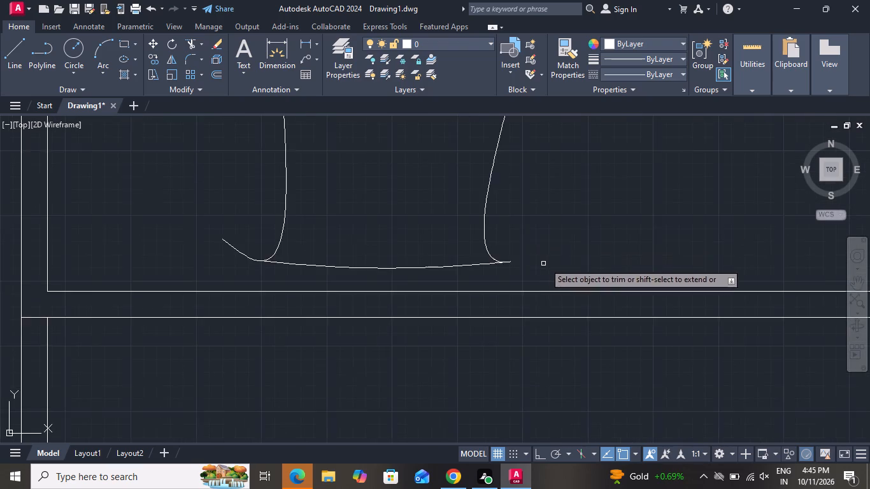
{"action": "scroll", "coordinate": [550, 269], "scroll_direction": "down", "scroll_amount": 2}
{"action": "scroll", "coordinate": [427, 255], "scroll_direction": "up", "scroll_amount": 3}
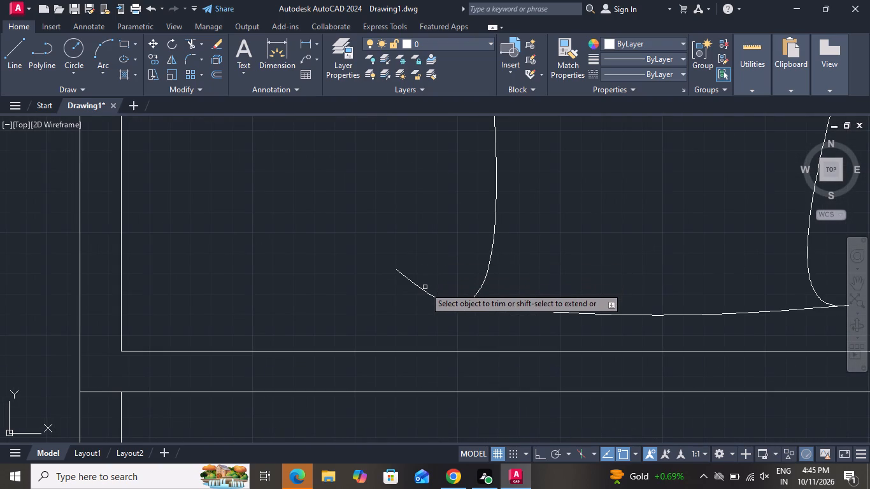
{"action": "left_click", "coordinate": [422, 288]}
{"action": "scroll", "coordinate": [403, 329], "scroll_direction": "down", "scroll_amount": 2}
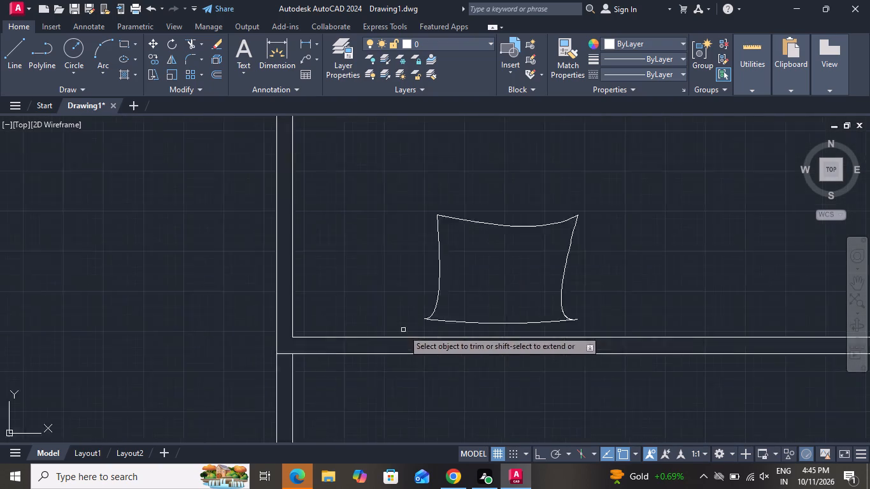
{"action": "scroll", "coordinate": [403, 330], "scroll_direction": "down", "scroll_amount": 1}
{"action": "right_click", "coordinate": [548, 278]}
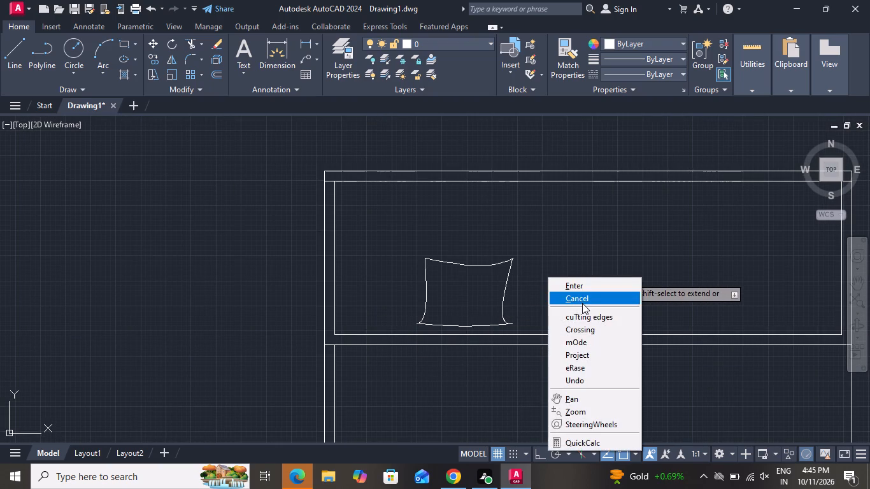
{"action": "left_click", "coordinate": [582, 303]}
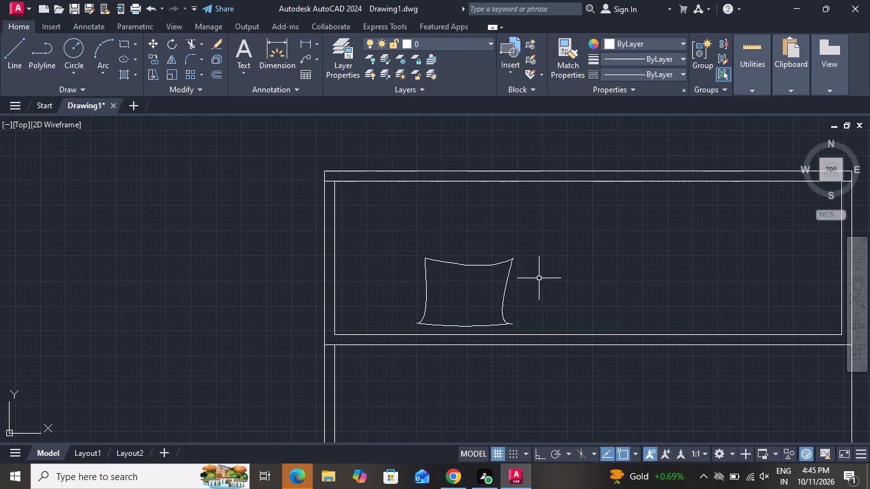
Copy the cushion outline twice, about 1'-9" across at the same level and about 11" across and 5" down.
{"action": "left_click", "coordinate": [525, 249]}
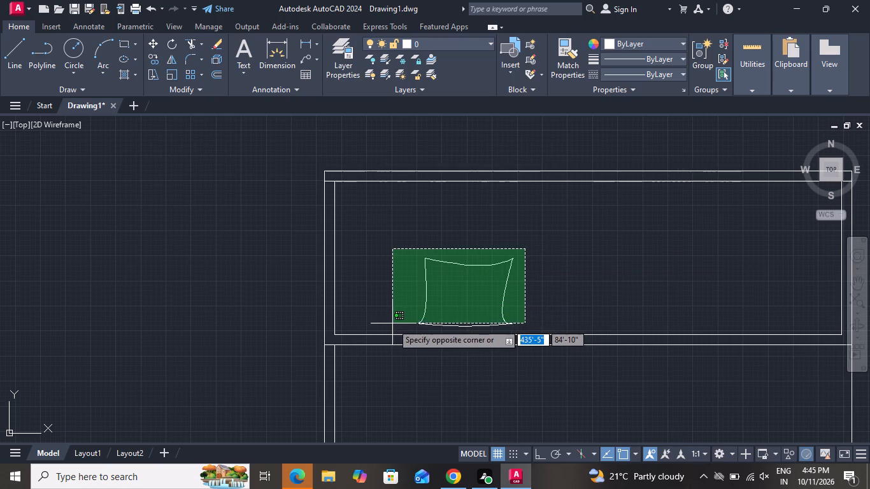
{"action": "left_click", "coordinate": [393, 328]}
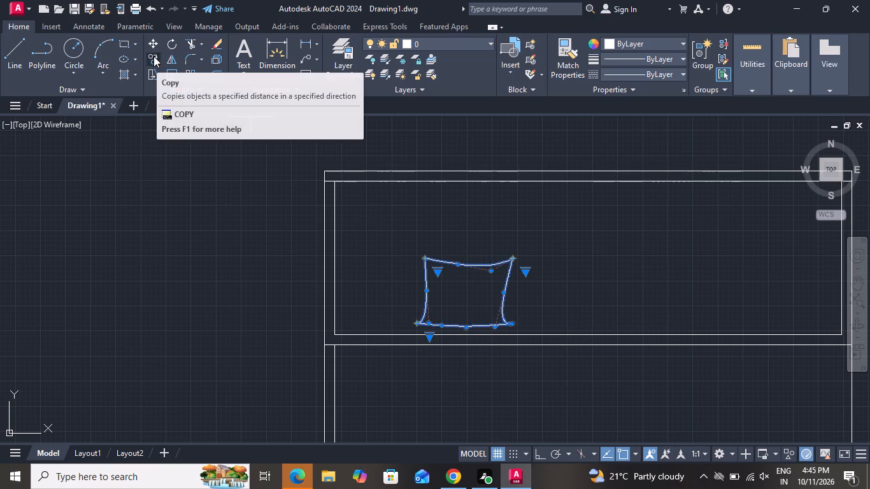
{"action": "left_click", "coordinate": [153, 56]}
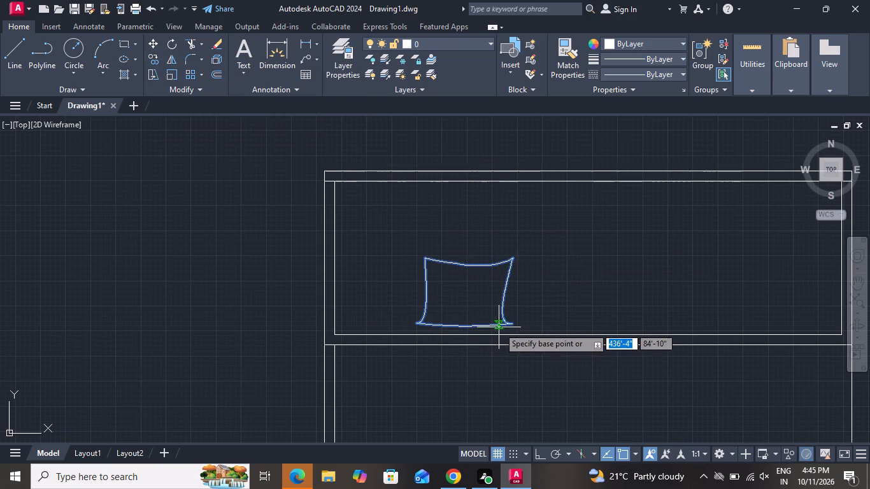
{"action": "left_click", "coordinate": [499, 327]}
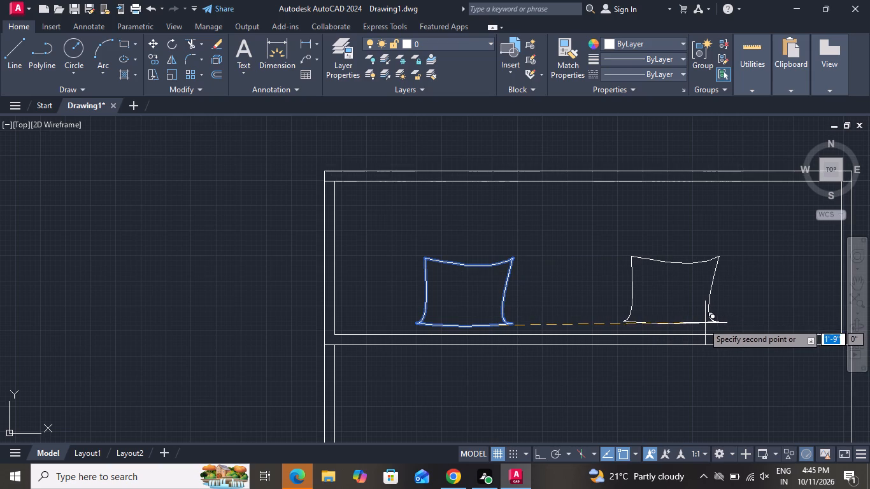
{"action": "left_click", "coordinate": [711, 324]}
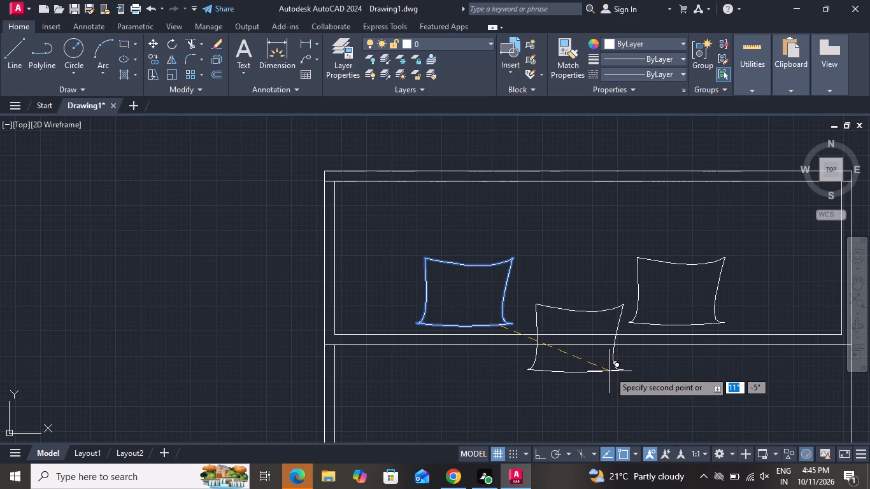
{"action": "left_click", "coordinate": [610, 371]}
{"action": "right_click", "coordinate": [383, 267]}
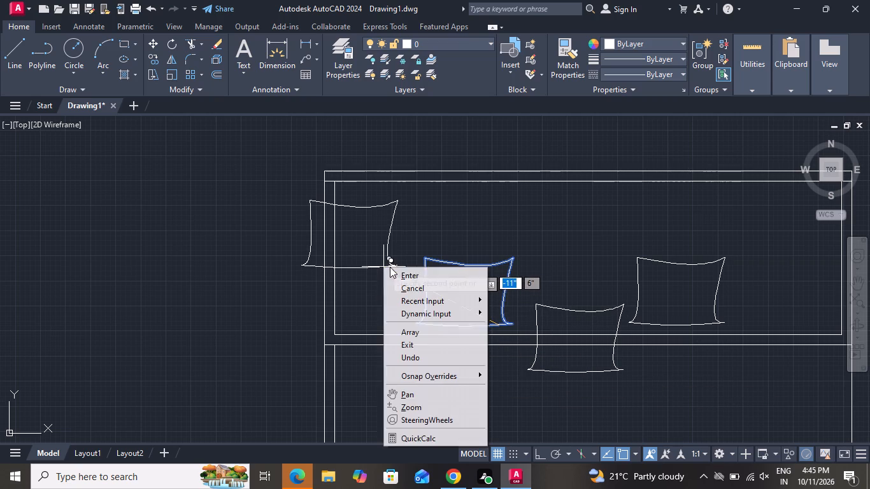
{"action": "left_click", "coordinate": [400, 290]}
Move the original partition-side cushion straight down so its base rests on the lower line of the frame's middle rail.
{"action": "scroll", "coordinate": [432, 281], "scroll_direction": "down", "scroll_amount": 3}
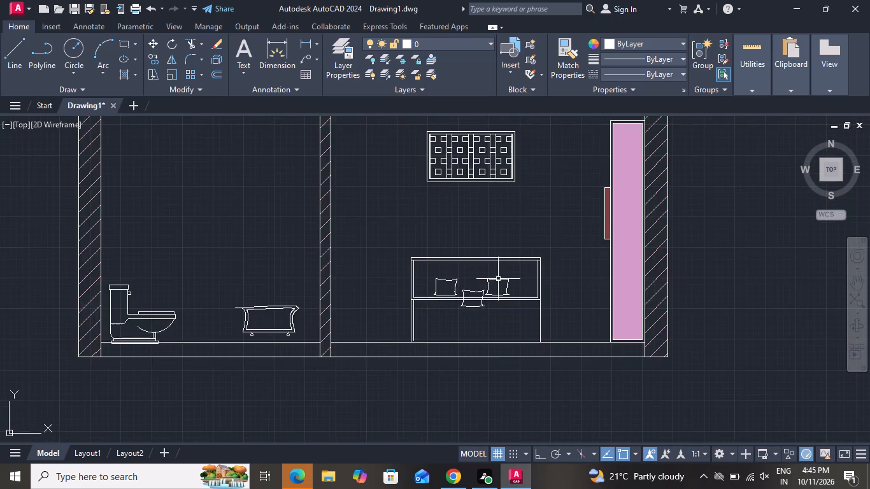
{"action": "scroll", "coordinate": [508, 290], "scroll_direction": "down", "scroll_amount": 1}
{"action": "scroll", "coordinate": [471, 290], "scroll_direction": "up", "scroll_amount": 3}
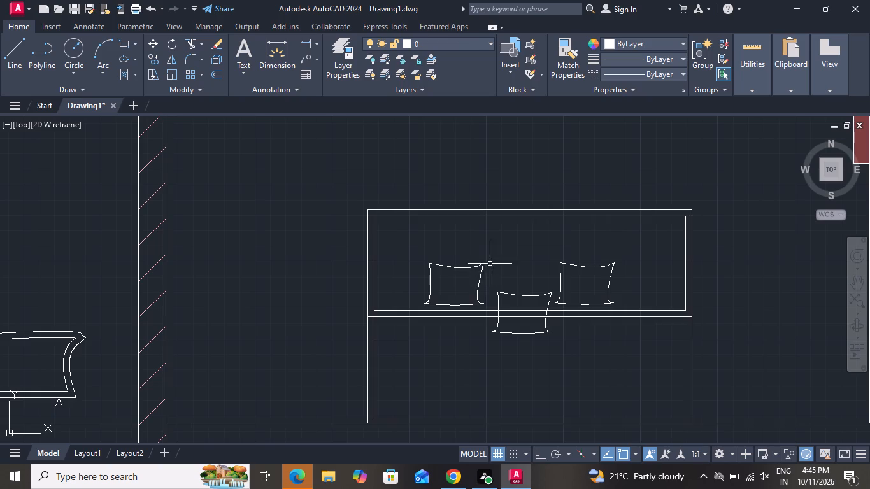
{"action": "left_click", "coordinate": [494, 262]}
{"action": "left_click", "coordinate": [418, 306]}
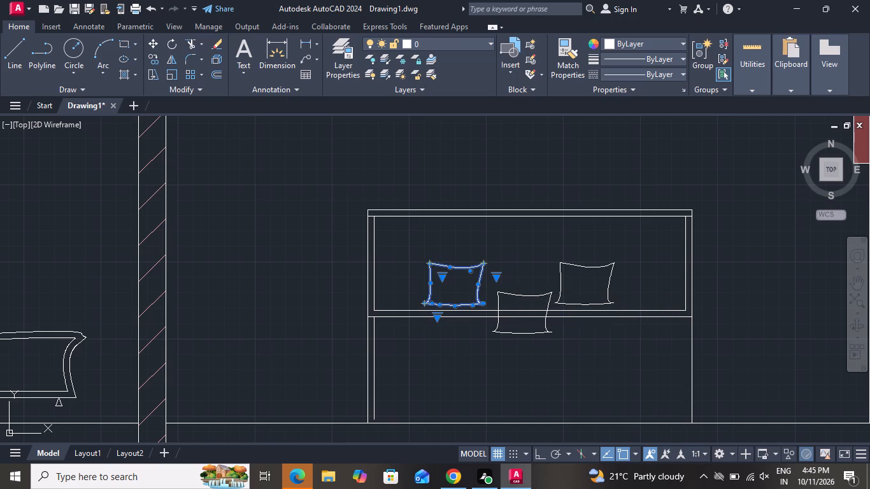
{"action": "left_click", "coordinate": [444, 275]}
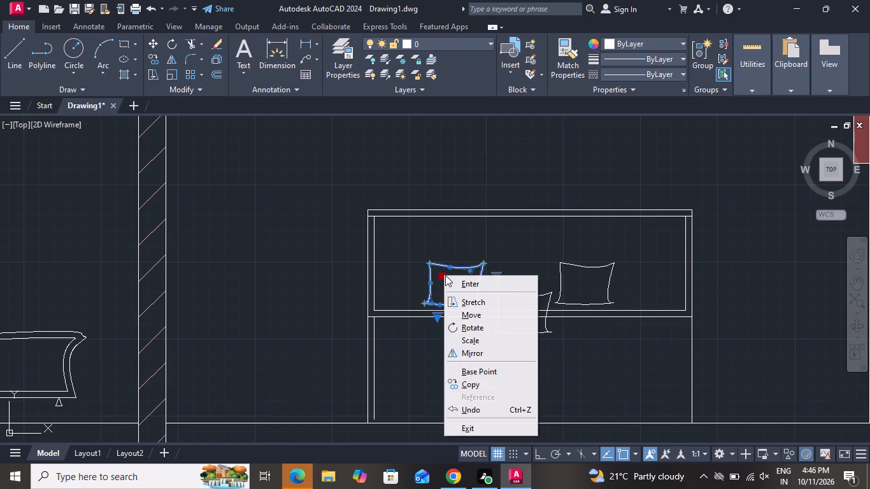
{"action": "left_click", "coordinate": [445, 275]}
{"action": "left_click", "coordinate": [436, 244]}
{"action": "left_click", "coordinate": [430, 233]}
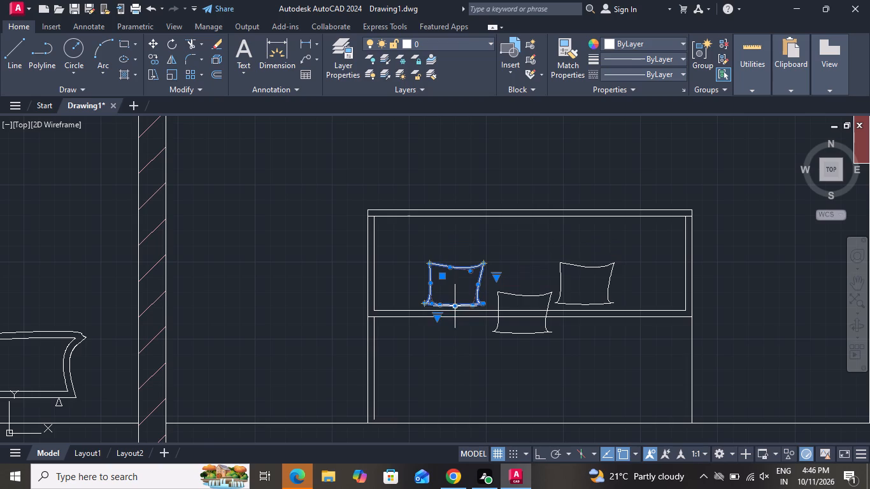
{"action": "left_click", "coordinate": [437, 315]}
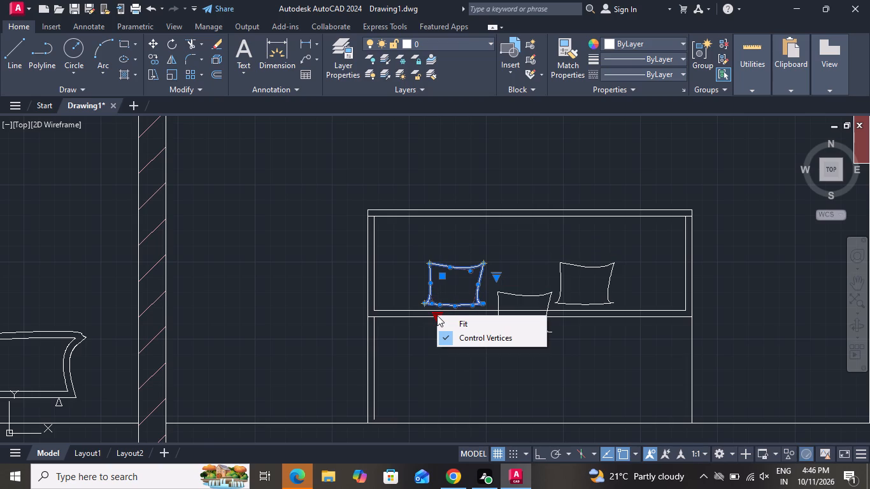
{"action": "left_click", "coordinate": [418, 252]}
{"action": "left_click", "coordinate": [455, 244]}
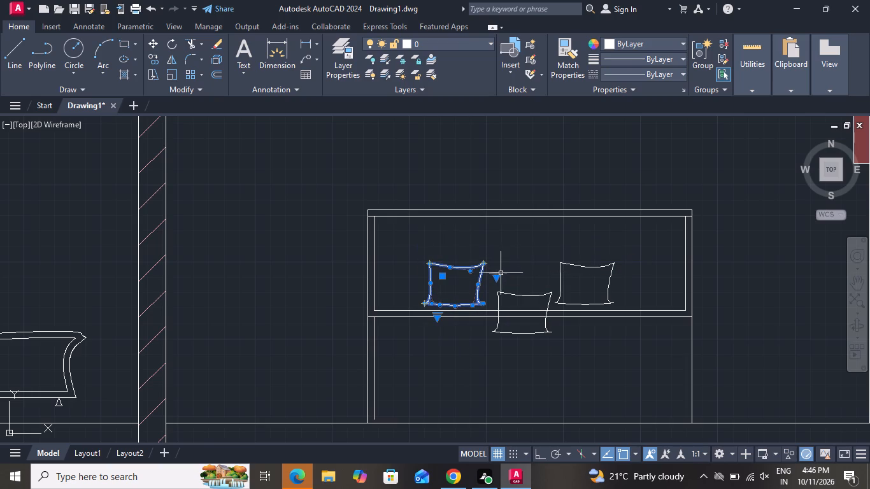
{"action": "left_click", "coordinate": [497, 276]}
{"action": "left_click", "coordinate": [496, 275]}
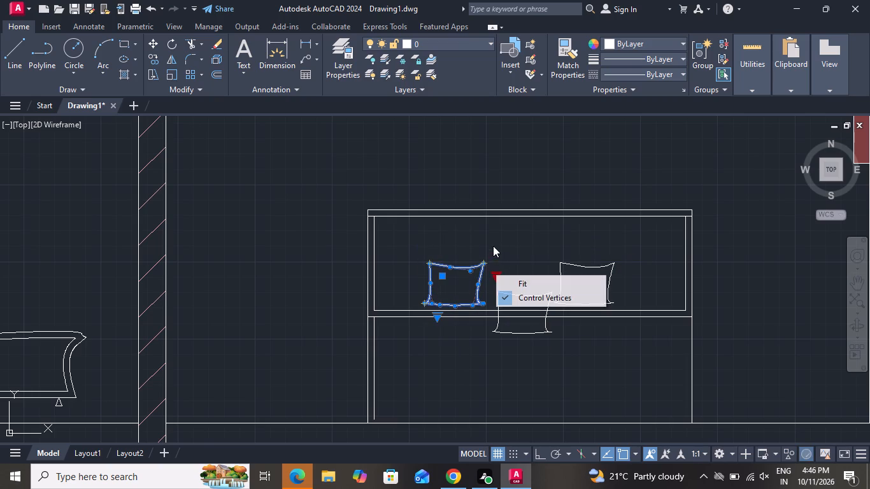
{"action": "left_click", "coordinate": [493, 245]}
{"action": "left_click", "coordinate": [486, 245]}
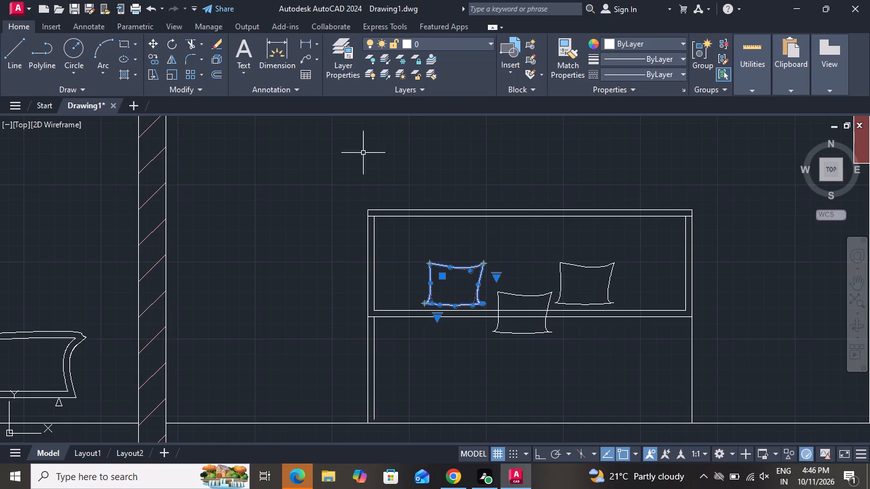
{"action": "left_click", "coordinate": [149, 40]}
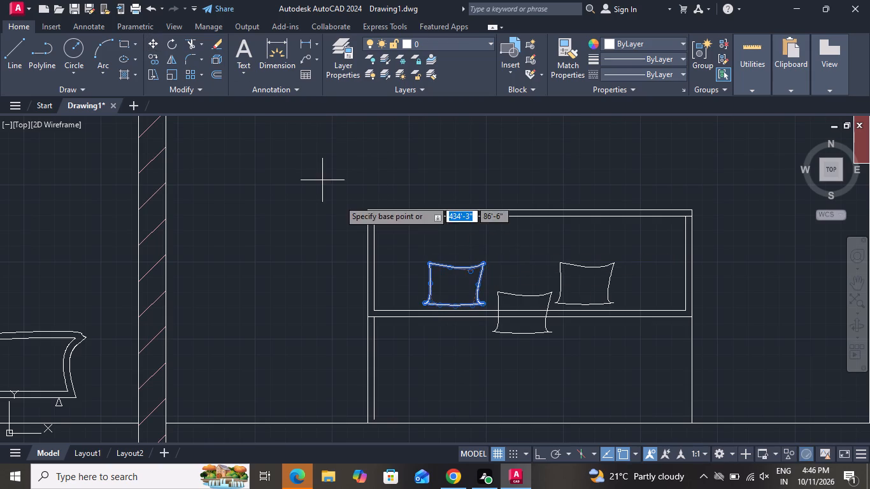
{"action": "left_click", "coordinate": [456, 306]}
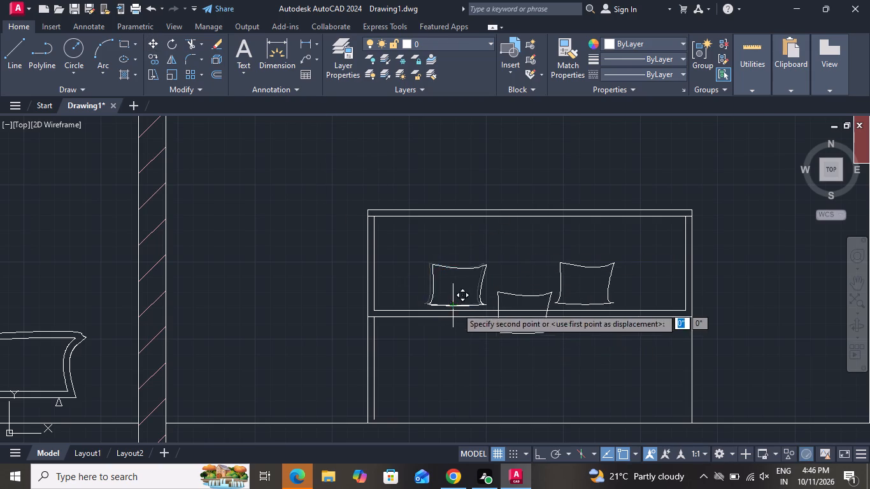
{"action": "left_click", "coordinate": [459, 321]}
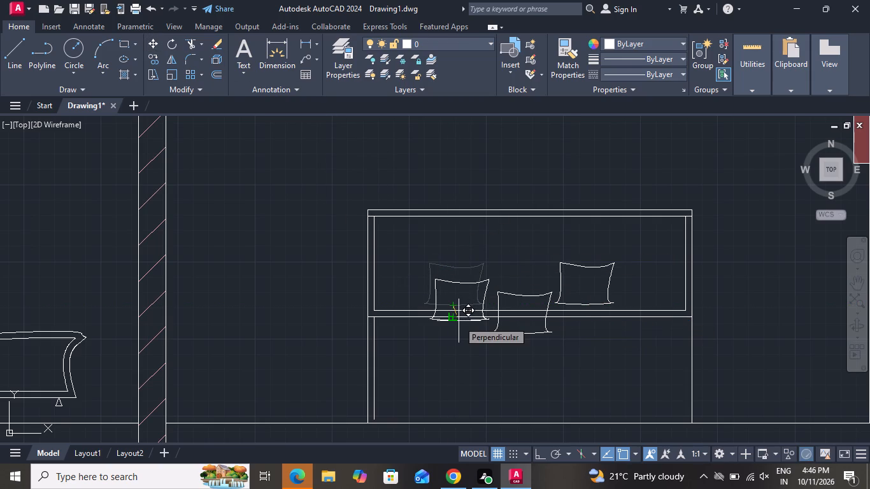
Move the wardrobe-side cushion down and slightly toward the wardrobe so its base sits just below the middle rail.
{"action": "left_click", "coordinate": [634, 251]}
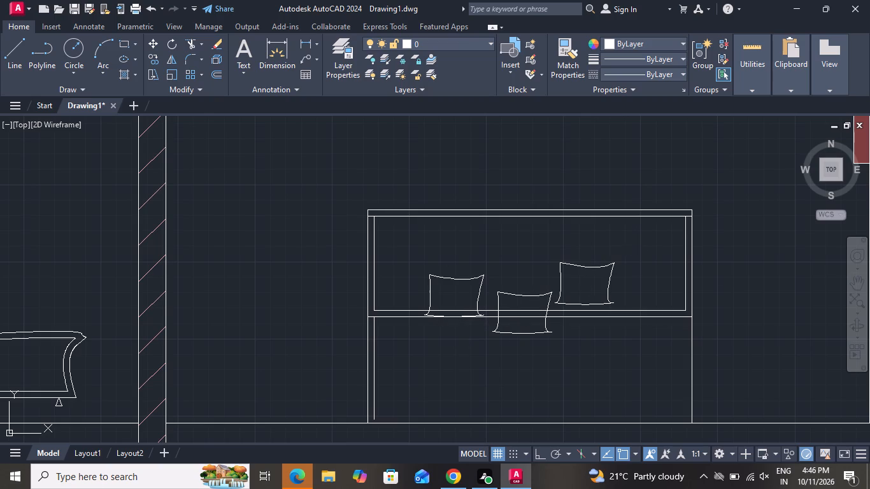
{"action": "left_click", "coordinate": [556, 304]}
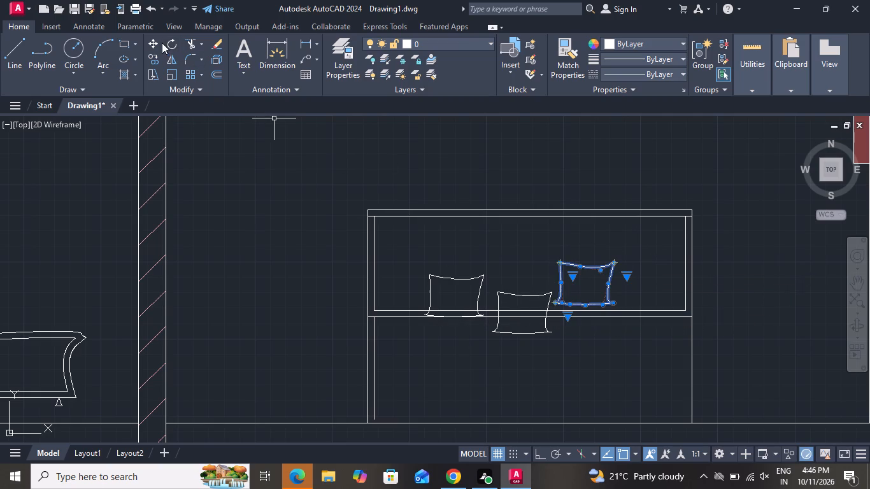
{"action": "left_click", "coordinate": [158, 38]}
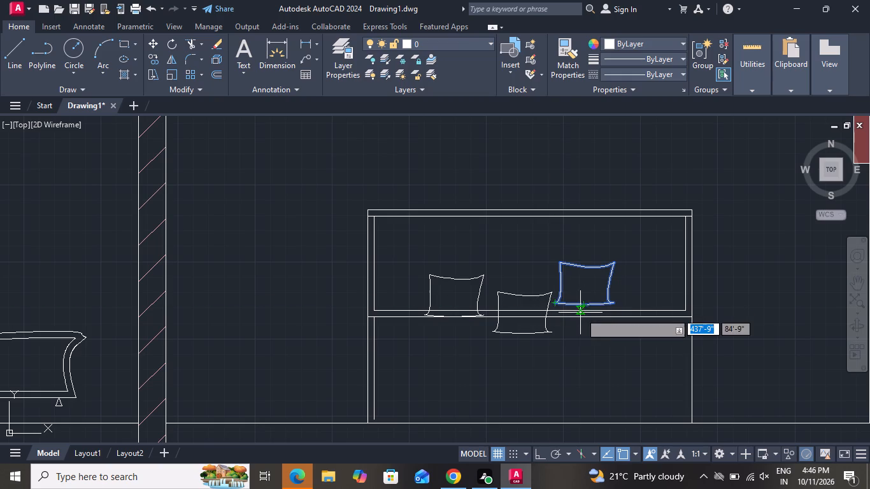
{"action": "left_click", "coordinate": [582, 308]}
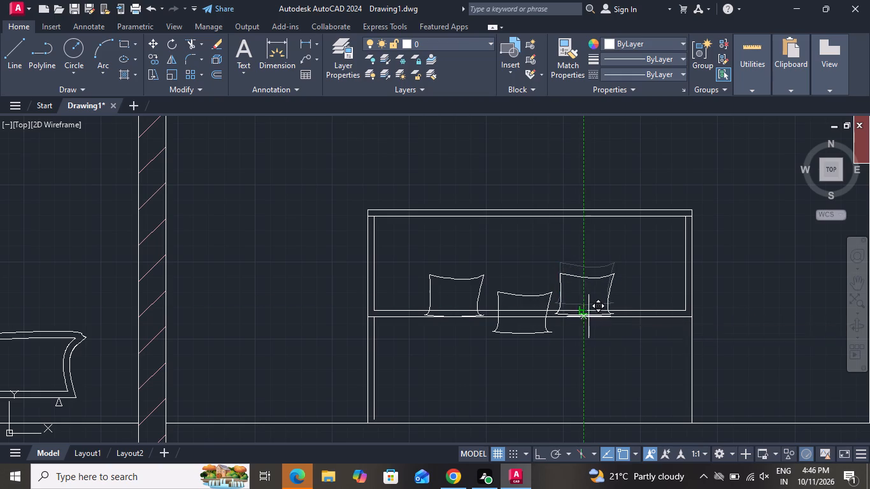
{"action": "left_click", "coordinate": [591, 323]}
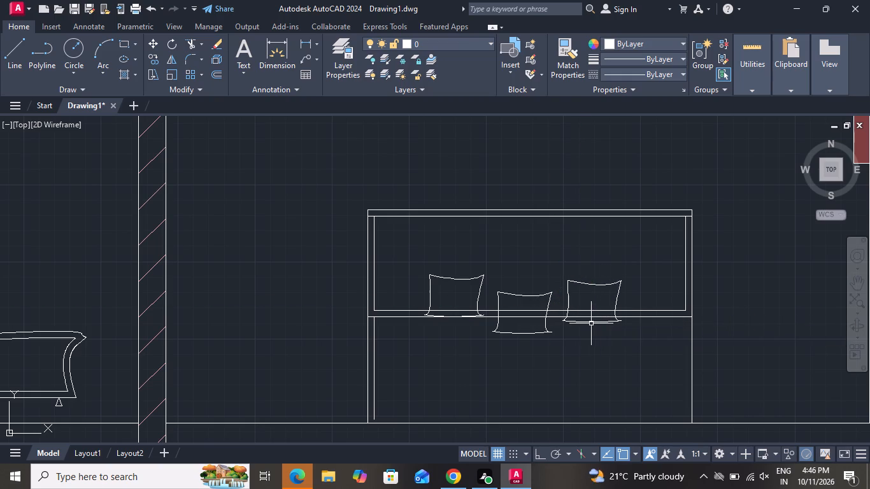
Draw a rectangle with 2" filleted corners under the bedroom frame's middle rail, starting at the partition-side inner corner.
{"action": "scroll", "coordinate": [501, 306], "scroll_direction": "down", "scroll_amount": 2}
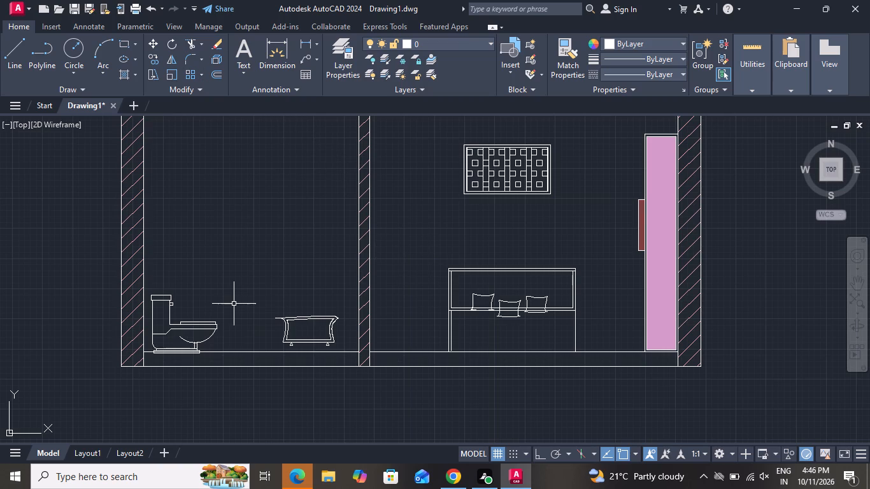
{"action": "key", "text": "t"}
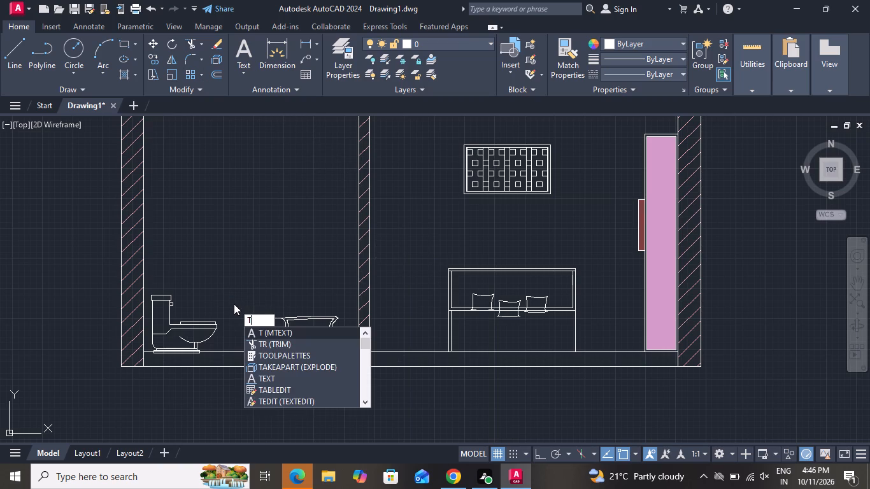
{"action": "key", "text": "BackSpace"}
{"action": "type", "text": "rec f"}
{"action": "key", "text": "space"}
{"action": "type", "text": "2"}
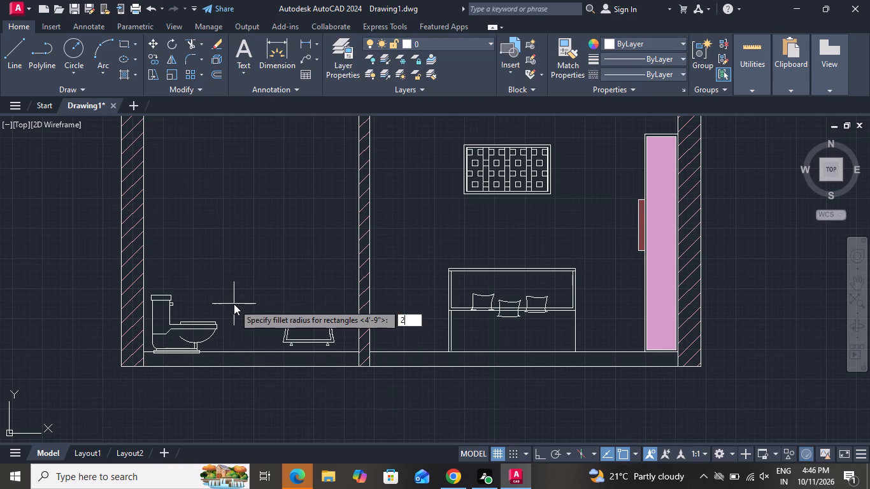
{"action": "key", "text": "space"}
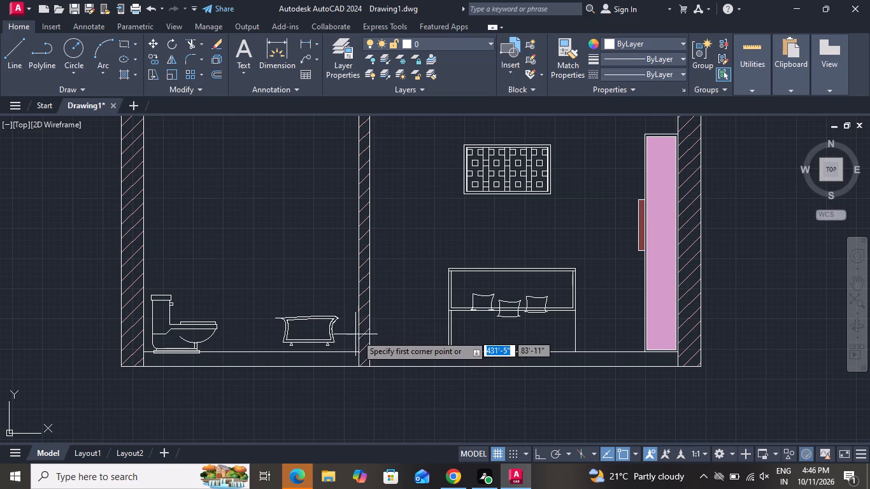
{"action": "scroll", "coordinate": [366, 337], "scroll_direction": "up", "scroll_amount": 1}
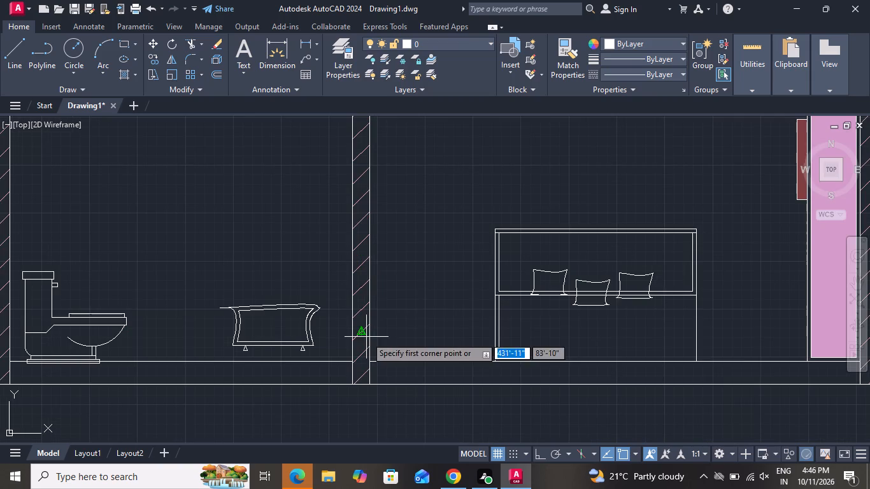
{"action": "scroll", "coordinate": [517, 305], "scroll_direction": "up", "scroll_amount": 2}
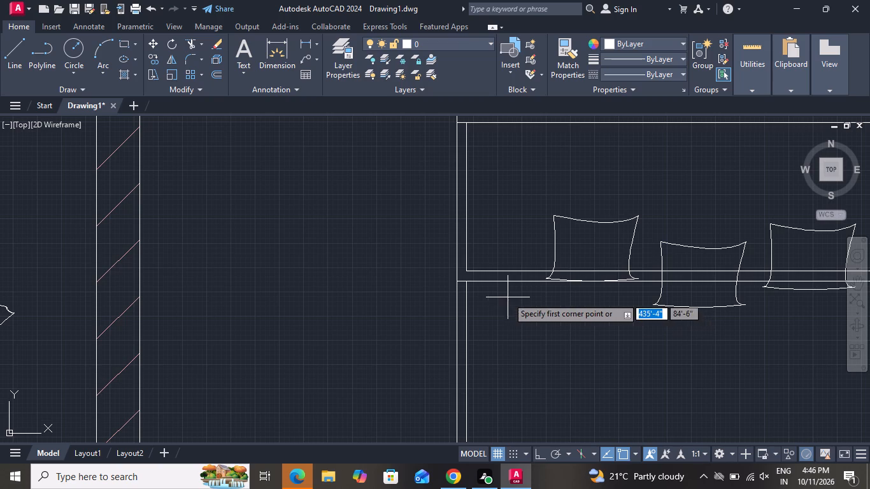
{"action": "left_click", "coordinate": [466, 280]}
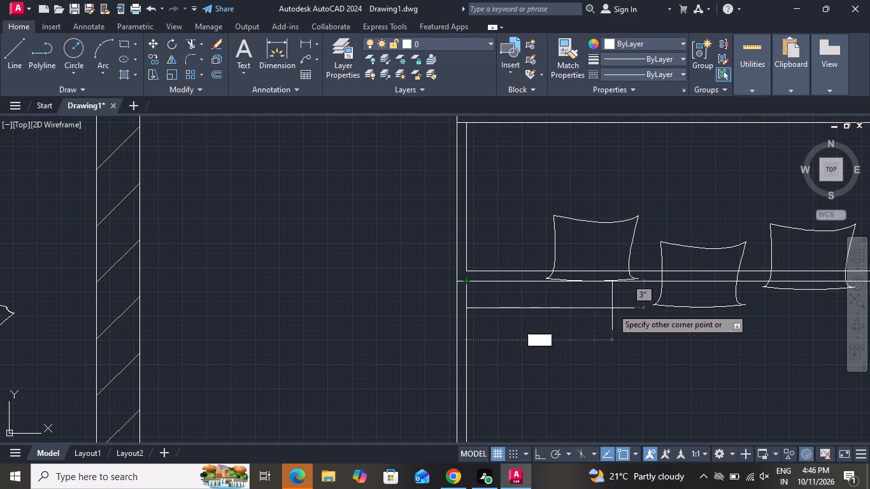
{"action": "left_click", "coordinate": [646, 321]}
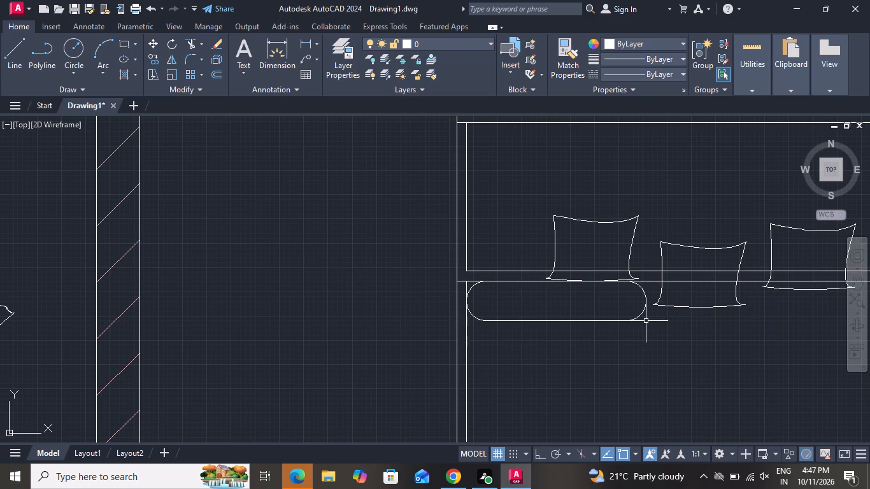
Copy the rounded rectangle about 2'-9" across toward the wardrobe and about 1" down.
{"action": "left_click", "coordinate": [641, 313]}
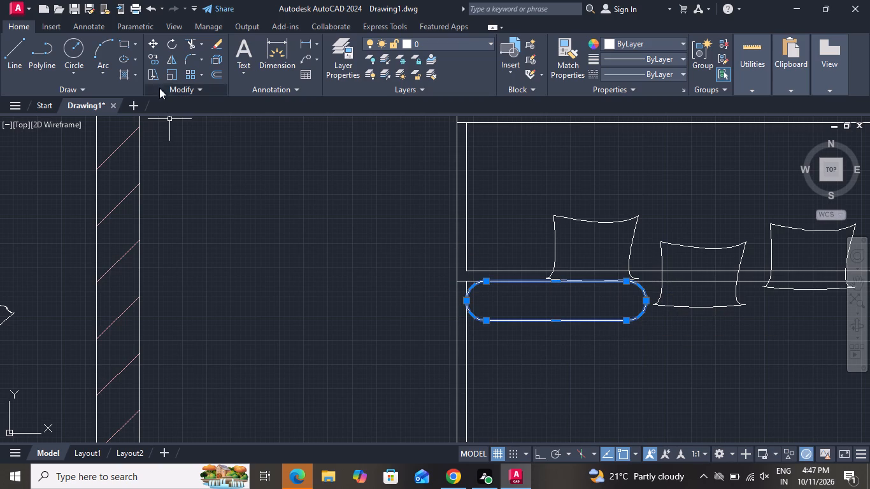
{"action": "left_click", "coordinate": [159, 56]}
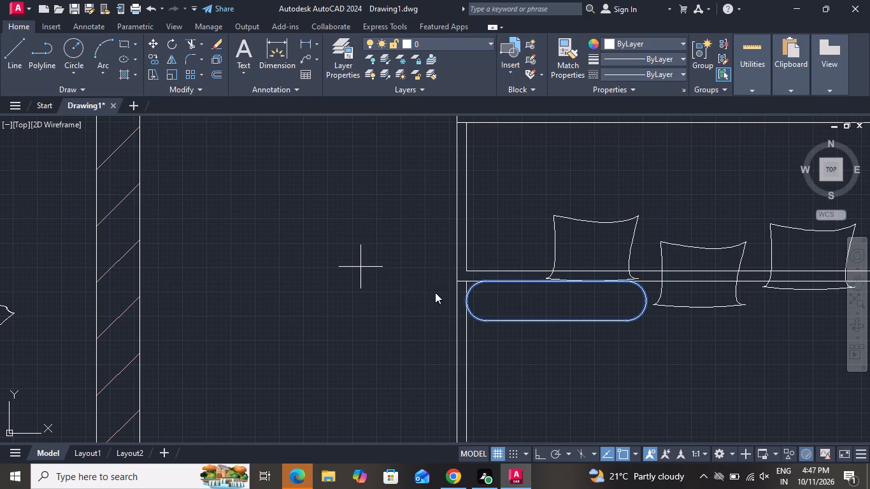
{"action": "left_click", "coordinate": [472, 318]}
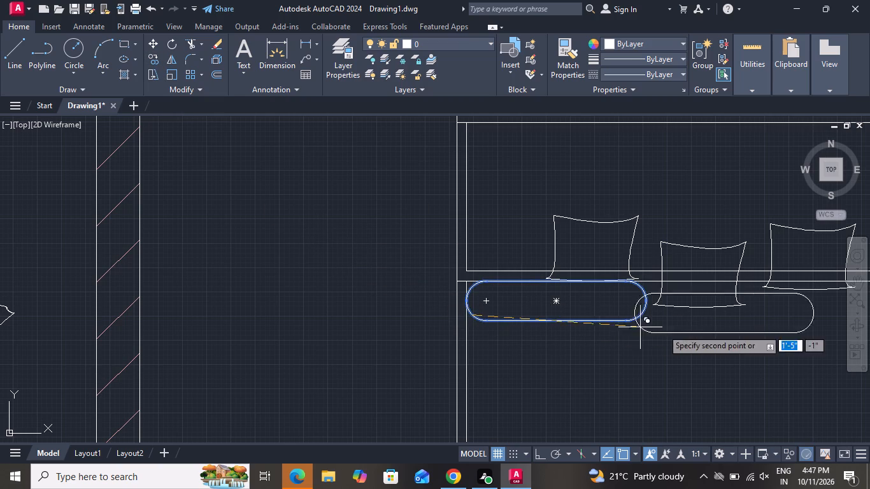
{"action": "scroll", "coordinate": [727, 339], "scroll_direction": "down", "scroll_amount": 3}
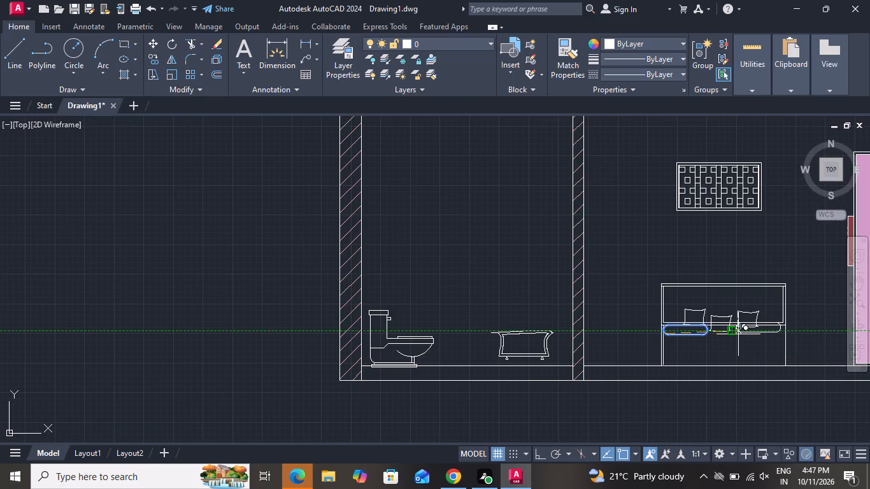
{"action": "scroll", "coordinate": [739, 339], "scroll_direction": "up", "scroll_amount": 3}
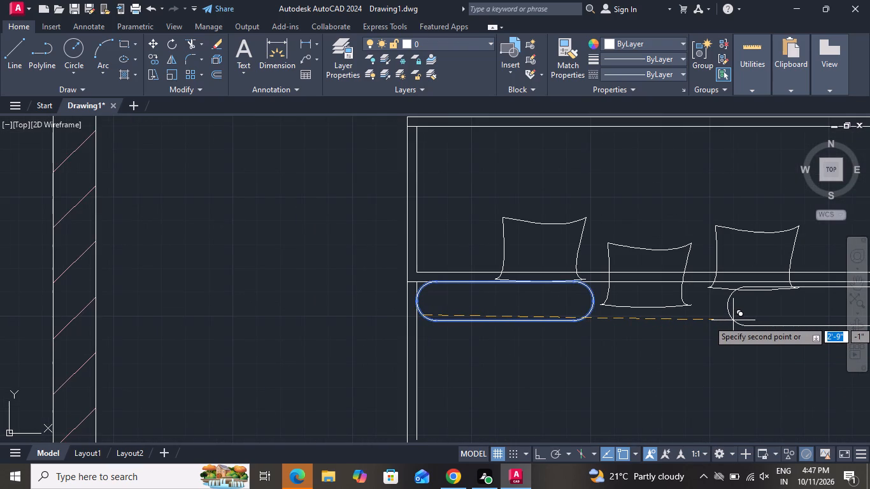
{"action": "left_click", "coordinate": [733, 320]}
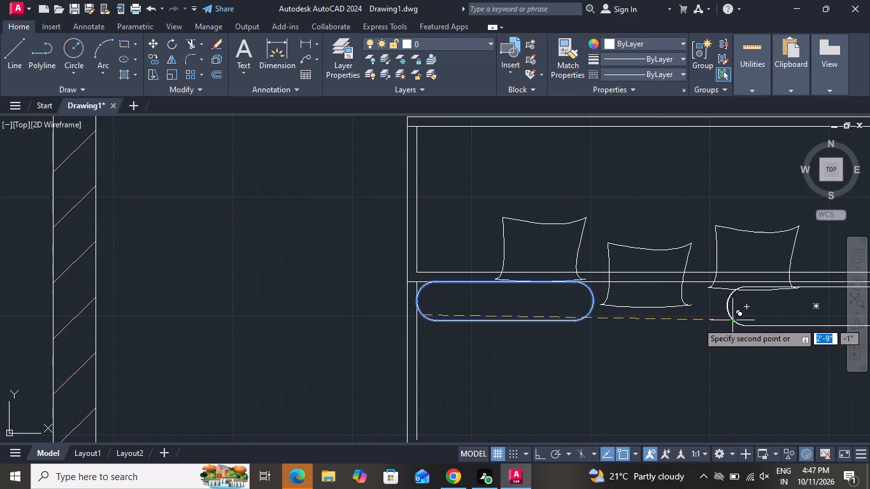
{"action": "right_click", "coordinate": [636, 346]}
{"action": "left_click", "coordinate": [670, 187]}
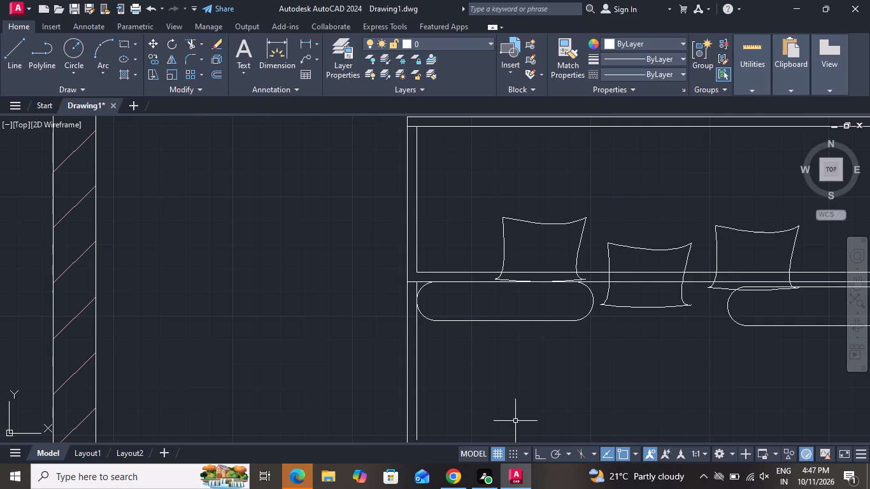
Offset both rounded rectangles 1" inward.
{"action": "key", "text": "o"}
{"action": "key", "text": "space"}
{"action": "key", "text": "1"}
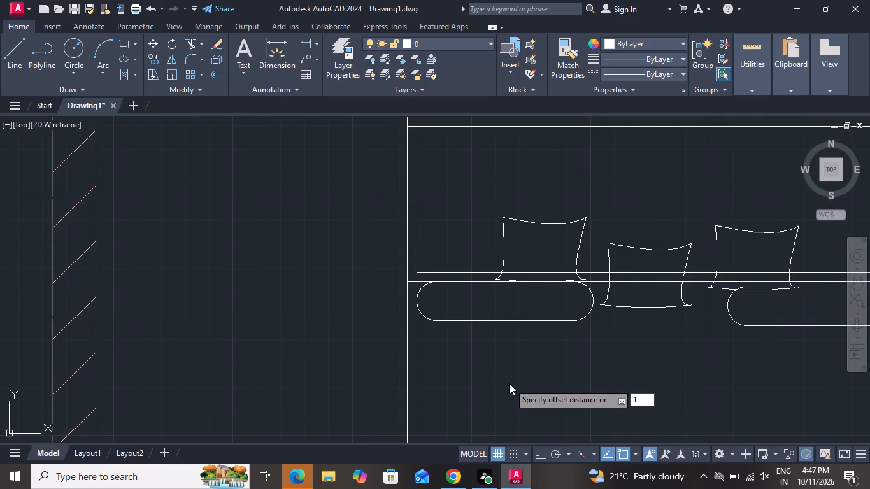
{"action": "key", "text": "shift+quotedbl"}
{"action": "key", "text": "Return"}
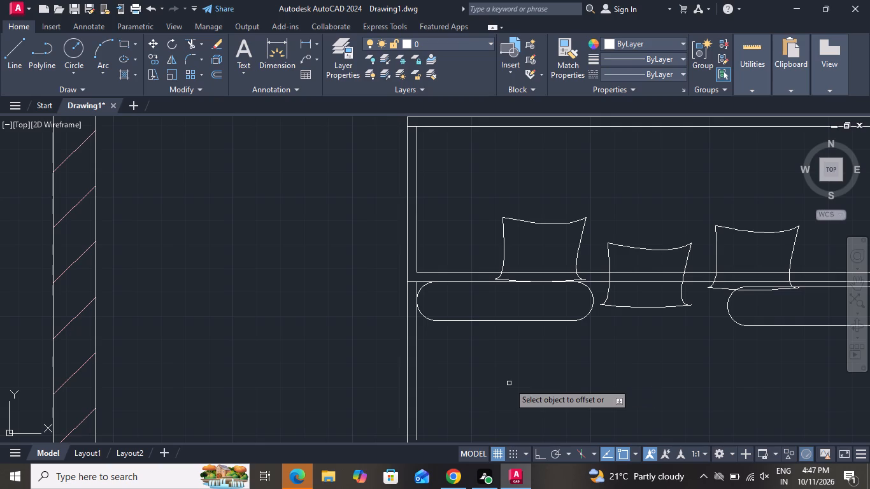
{"action": "double_click", "coordinate": [527, 320]}
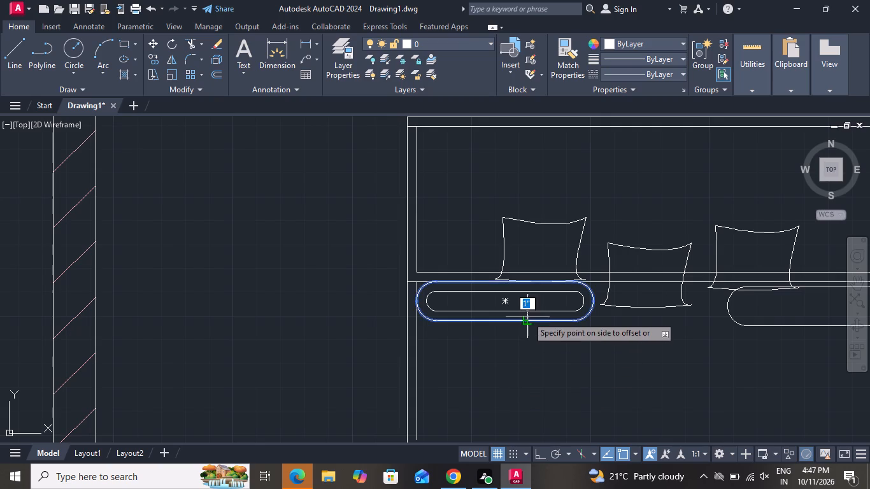
{"action": "scroll", "coordinate": [539, 361], "scroll_direction": "down", "scroll_amount": 2}
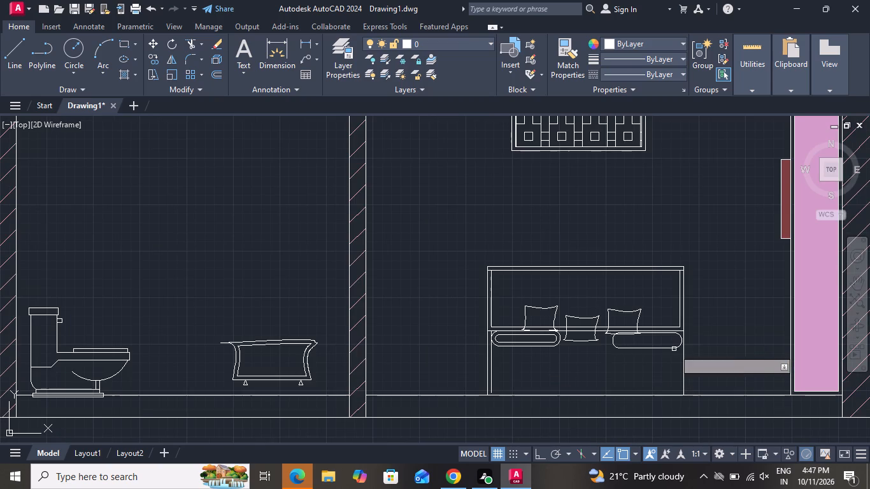
{"action": "left_click", "coordinate": [674, 349]}
{"action": "left_click", "coordinate": [674, 336]}
{"action": "right_click", "coordinate": [606, 379]}
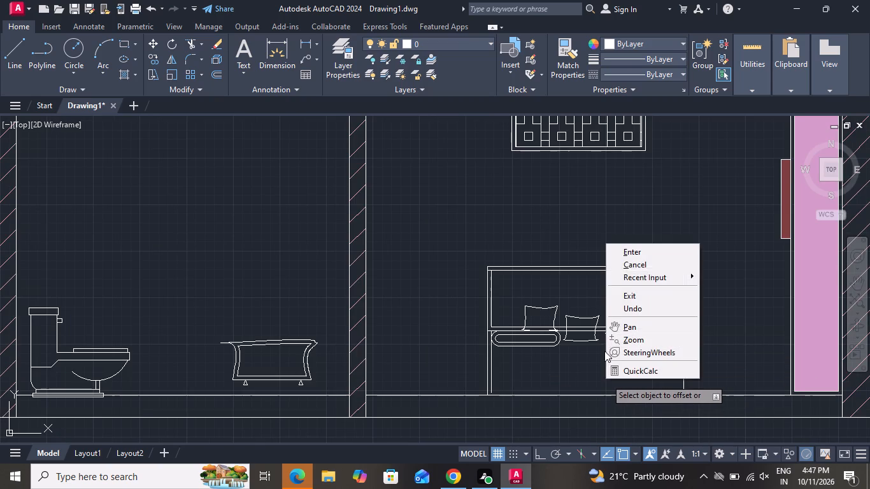
{"action": "left_click", "coordinate": [619, 267]}
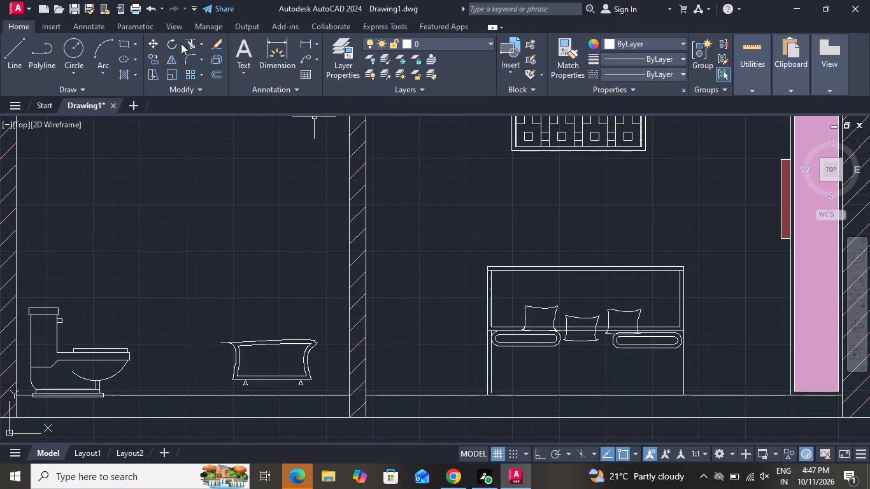
Trim away the bedroom frame's vertical leg lines below the middle rail on both sides.
{"action": "left_click", "coordinate": [185, 43]}
{"action": "left_click", "coordinate": [499, 374]}
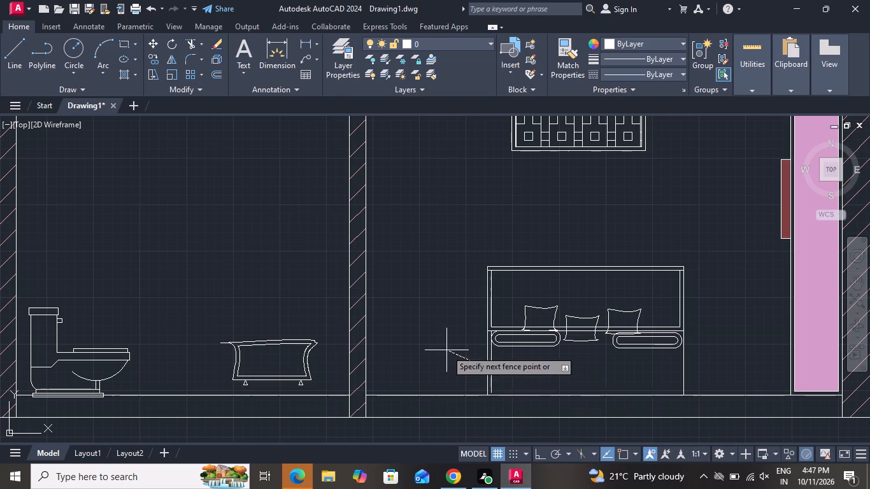
{"action": "left_click", "coordinate": [446, 350]}
{"action": "left_click_drag", "start_coordinate": [662, 384], "coordinate": [669, 378]}
{"action": "left_click", "coordinate": [718, 355]}
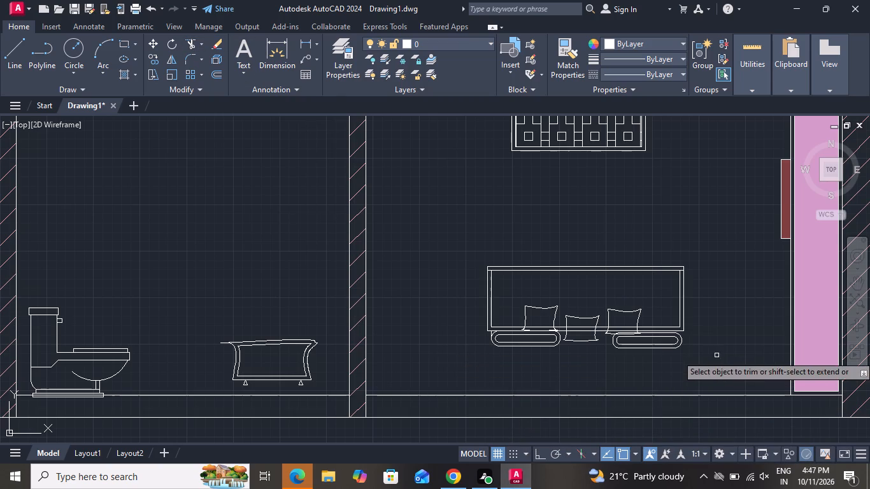
{"action": "scroll", "coordinate": [566, 356], "scroll_direction": "down", "scroll_amount": 1}
{"action": "right_click", "coordinate": [490, 359]}
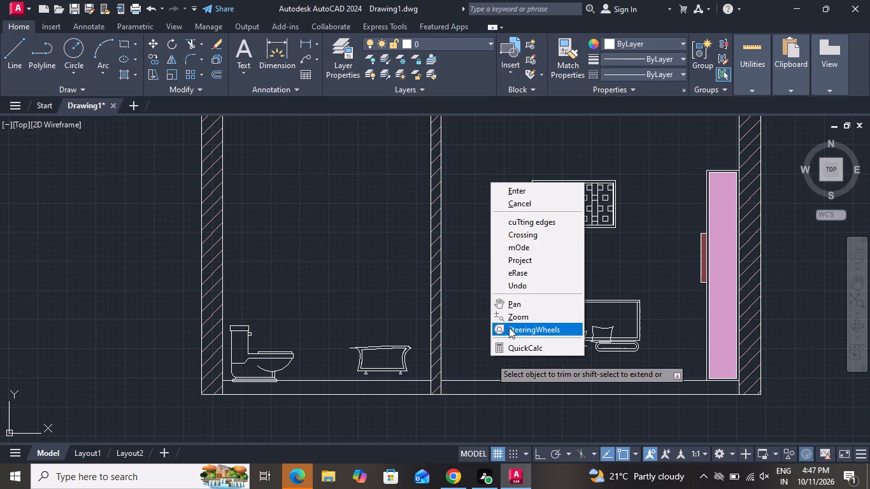
{"action": "left_click", "coordinate": [552, 206]}
Draw a four-sided diamond hanging from the partition-side bolster's outer end, with sides of about 6", 5", 5" and 6".
{"action": "scroll", "coordinate": [544, 366], "scroll_direction": "down", "scroll_amount": 2}
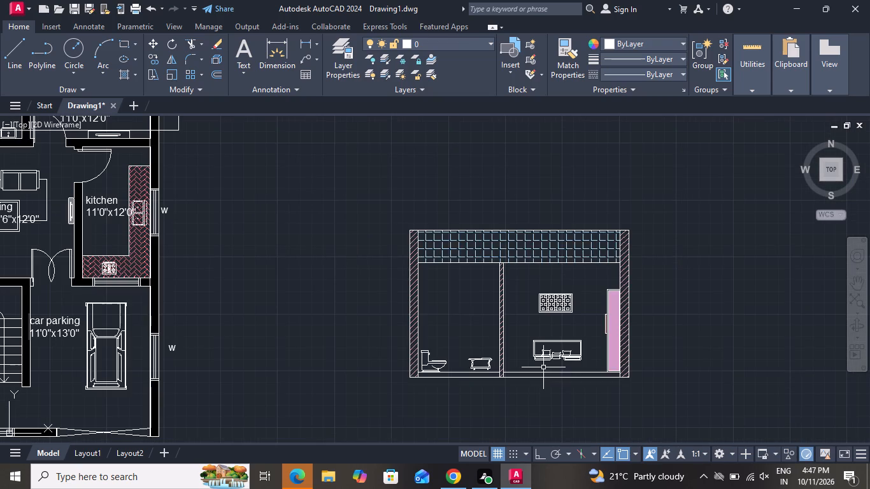
{"action": "scroll", "coordinate": [517, 369], "scroll_direction": "up", "scroll_amount": 1}
{"action": "scroll", "coordinate": [505, 316], "scroll_direction": "up", "scroll_amount": 2}
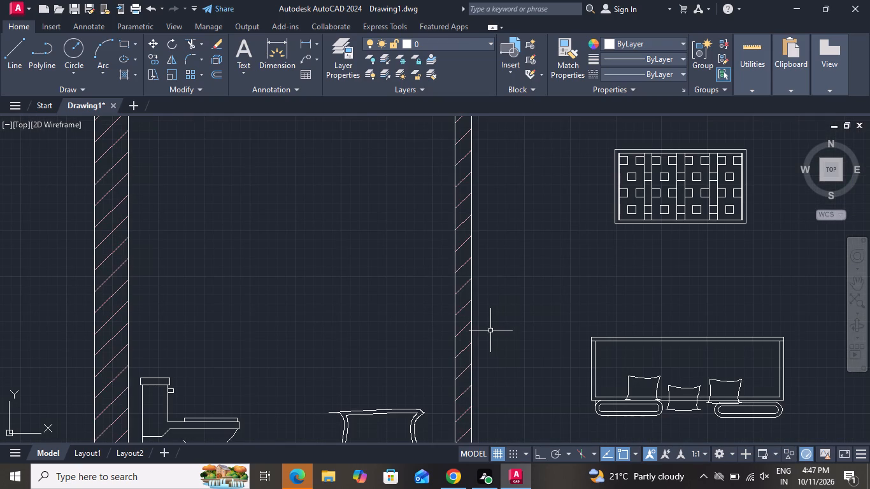
{"action": "scroll", "coordinate": [490, 335], "scroll_direction": "down", "scroll_amount": 1}
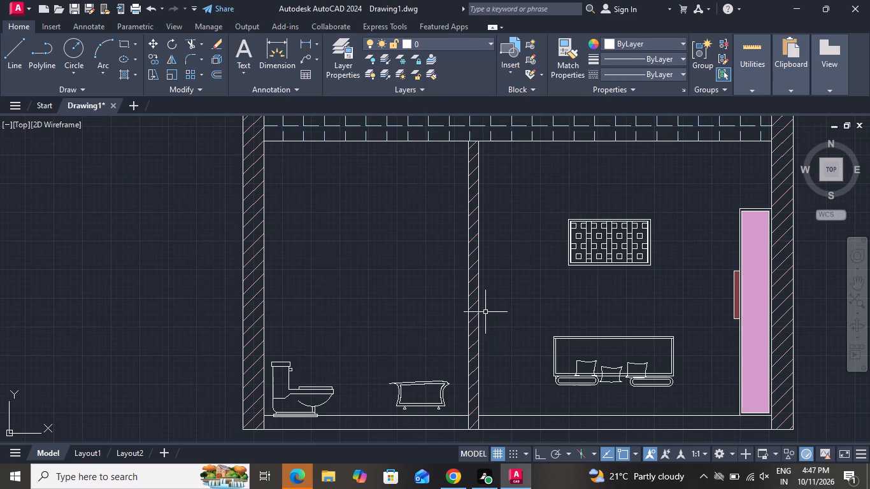
{"action": "left_click", "coordinate": [20, 59]}
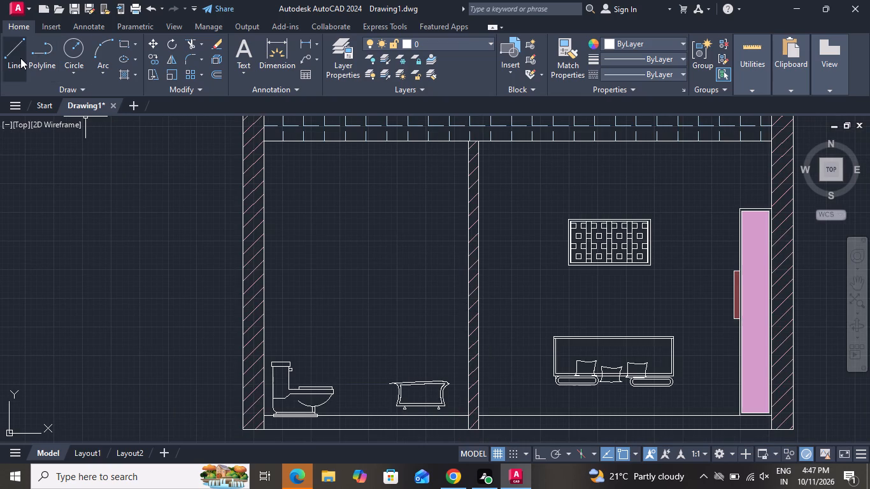
{"action": "scroll", "coordinate": [525, 401], "scroll_direction": "up", "scroll_amount": 3}
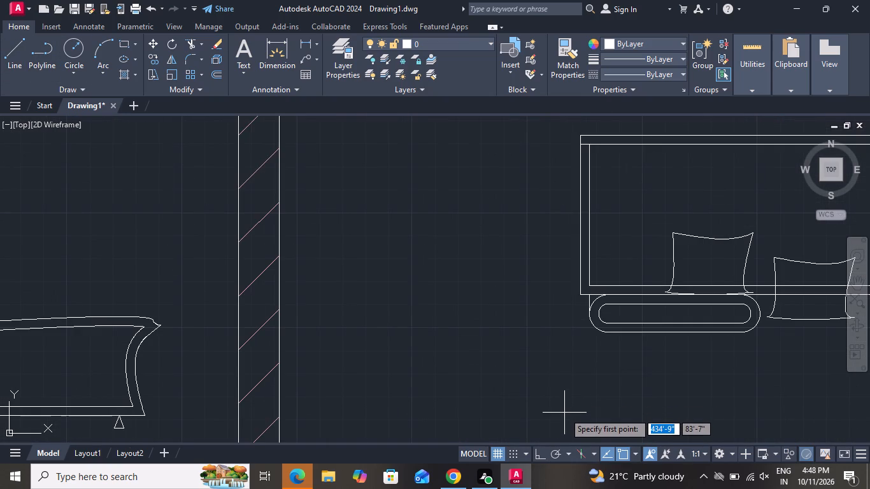
{"action": "left_click", "coordinate": [590, 313]}
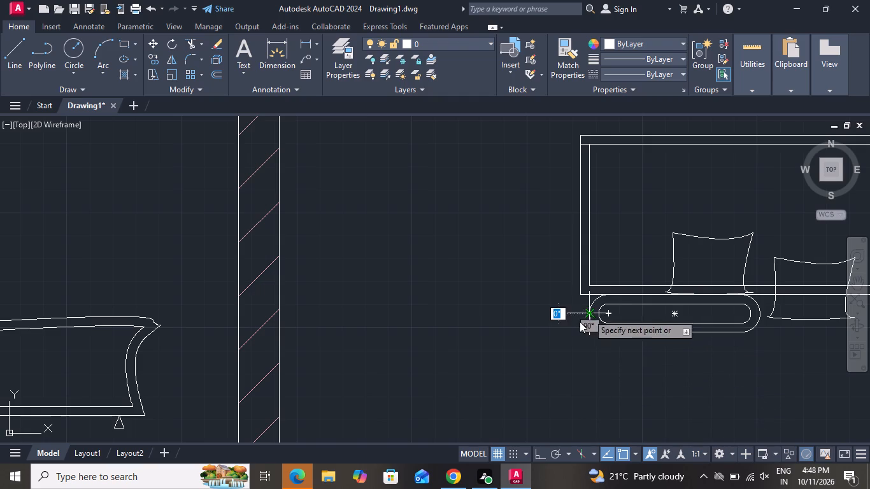
{"action": "left_click", "coordinate": [564, 365]}
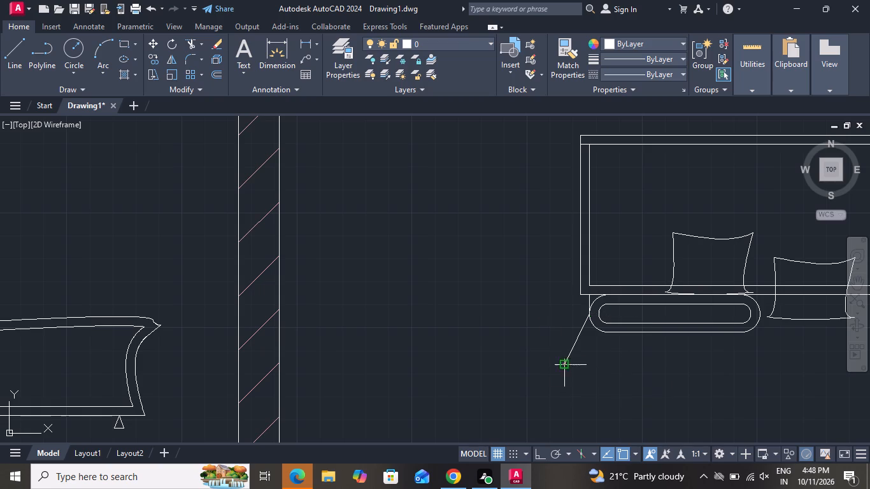
{"action": "left_click", "coordinate": [581, 407]}
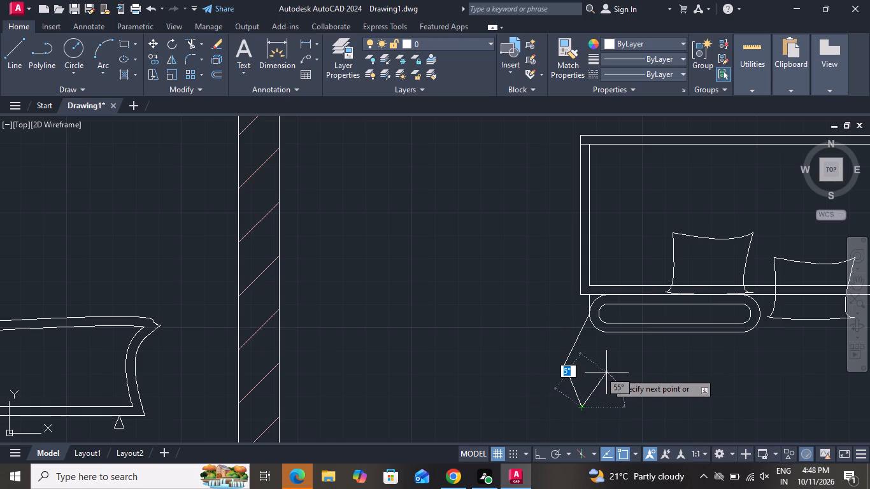
{"action": "left_click", "coordinate": [606, 372]}
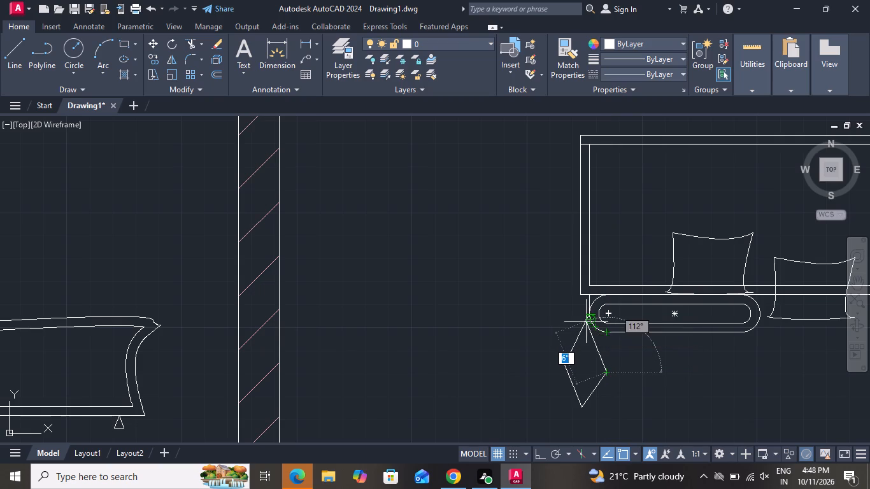
{"action": "left_click", "coordinate": [586, 319]}
{"action": "right_click", "coordinate": [579, 327]}
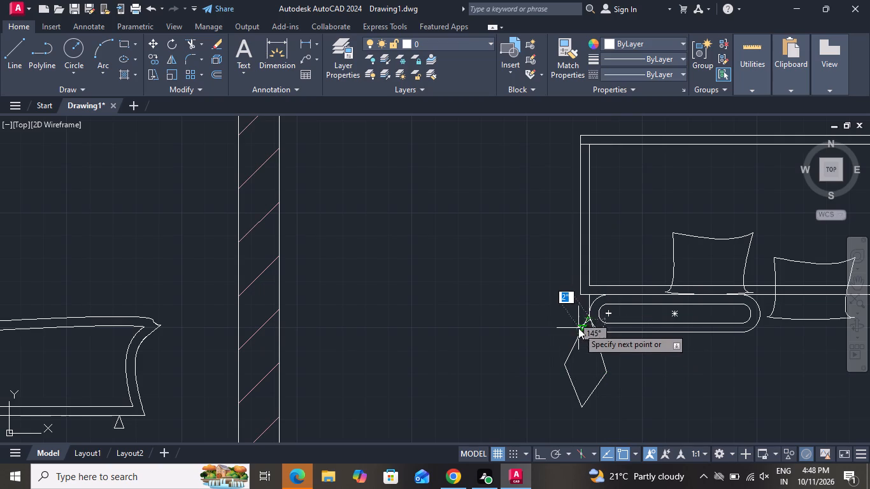
{"action": "left_click", "coordinate": [657, 195]}
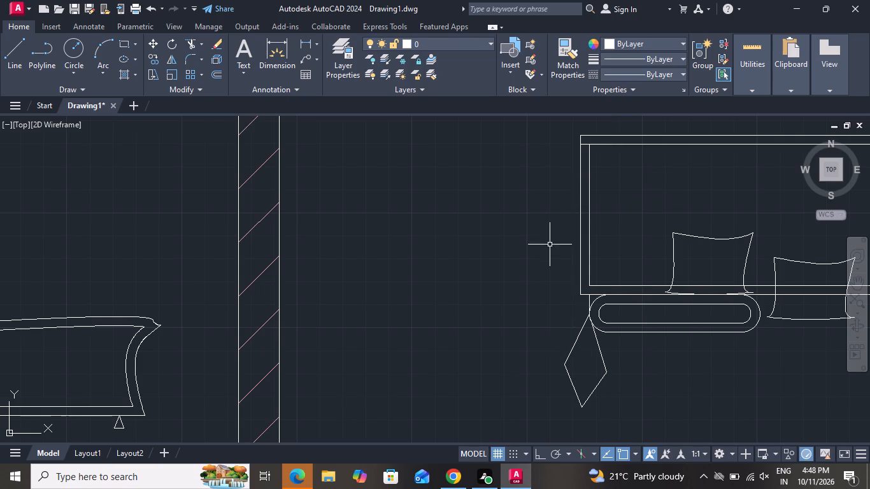
Draw a nearly horizontal line about 3'-11" long from the diamond's inner corner toward the wardrobe, below the bolsters.
{"action": "left_click", "coordinate": [10, 52]}
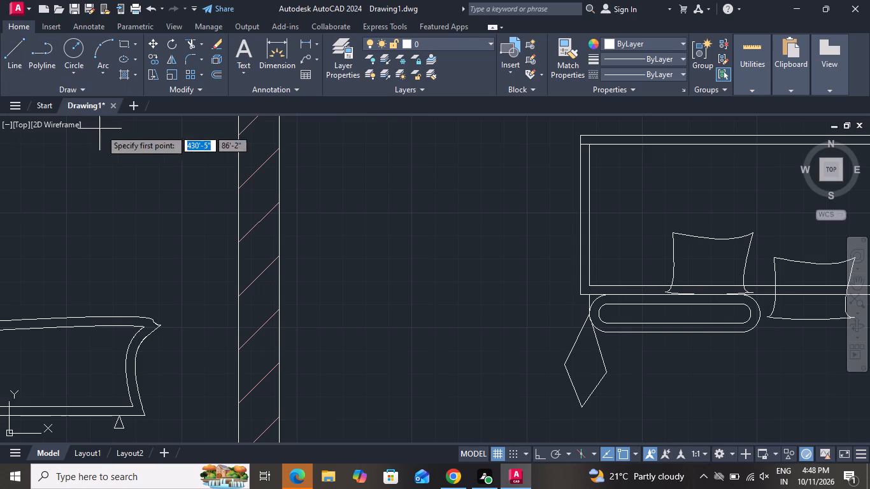
{"action": "scroll", "coordinate": [104, 144], "scroll_direction": "down", "scroll_amount": 3}
{"action": "scroll", "coordinate": [247, 188], "scroll_direction": "down", "scroll_amount": 1}
{"action": "scroll", "coordinate": [236, 237], "scroll_direction": "up", "scroll_amount": 1}
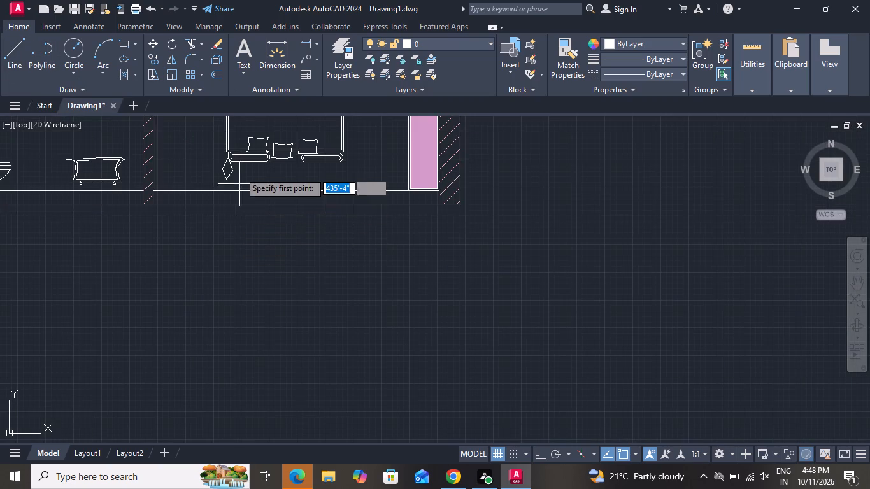
{"action": "scroll", "coordinate": [241, 163], "scroll_direction": "up", "scroll_amount": 2}
{"action": "left_click", "coordinate": [215, 181]}
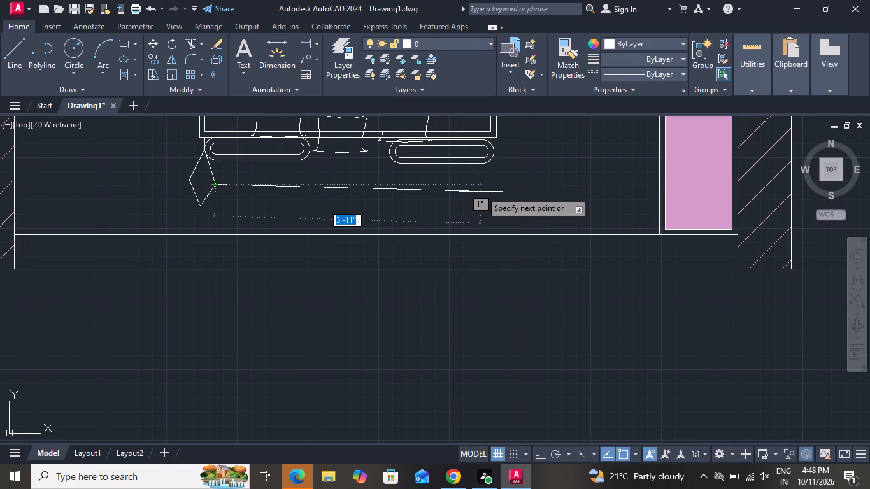
{"action": "left_click", "coordinate": [481, 192]}
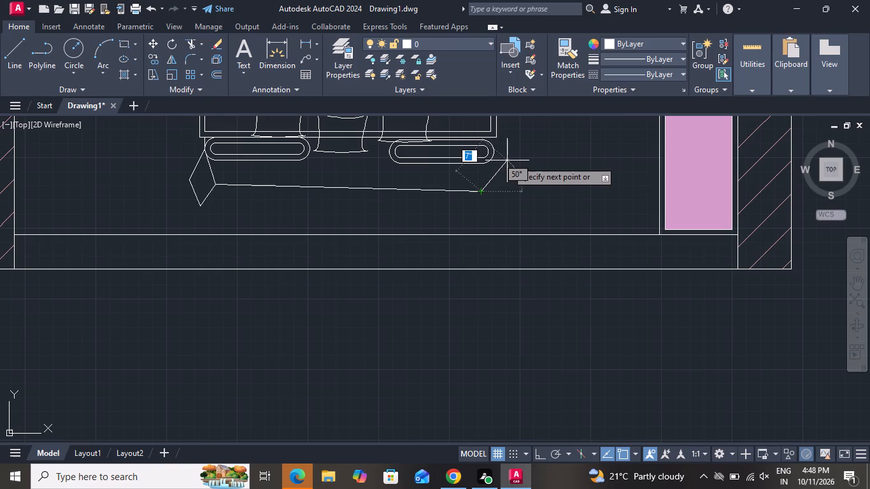
Continue the line into a closed four-sided end shape near the wardrobe-side bolster, with an inner upper side of about 7".
{"action": "left_click", "coordinate": [507, 160]}
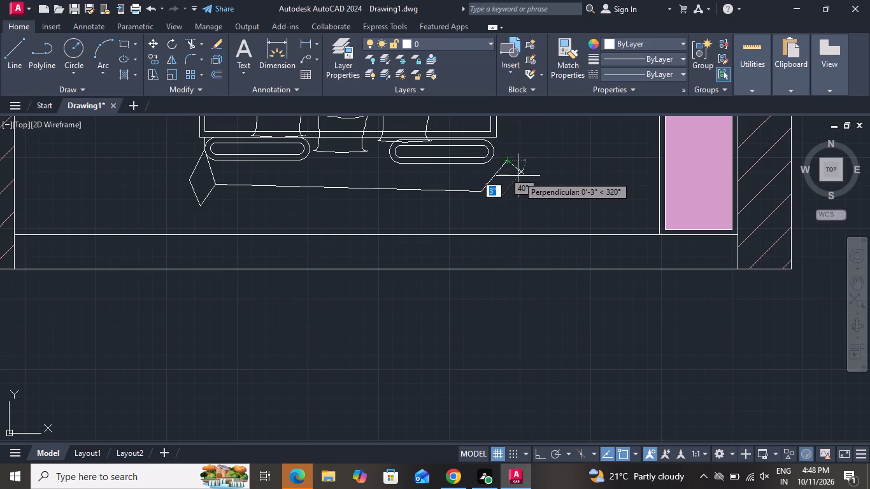
{"action": "left_click", "coordinate": [520, 183]}
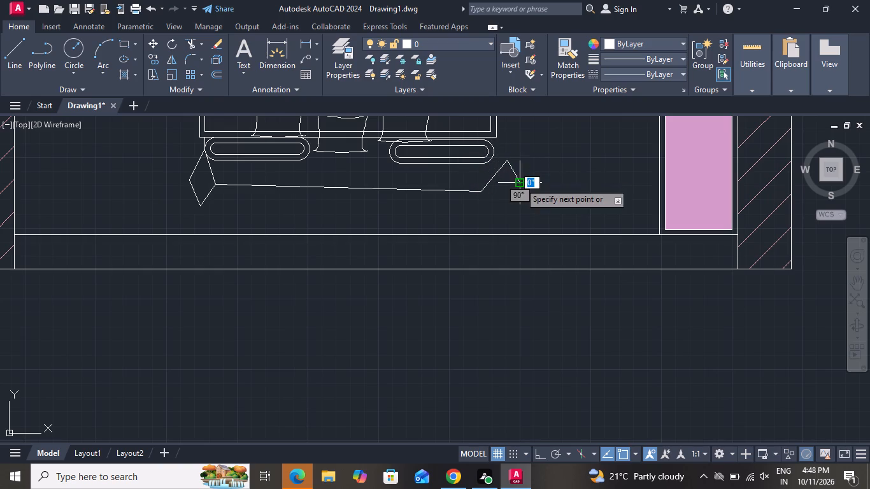
{"action": "left_click", "coordinate": [501, 211]}
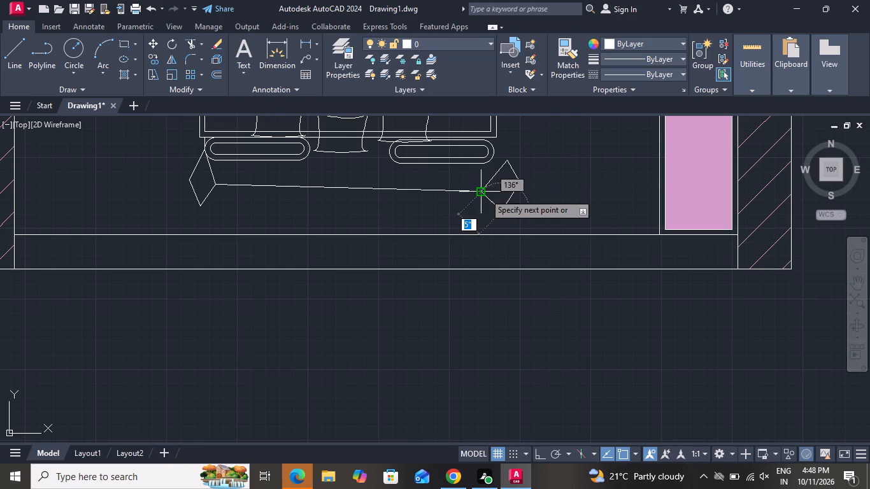
{"action": "left_click", "coordinate": [478, 190]}
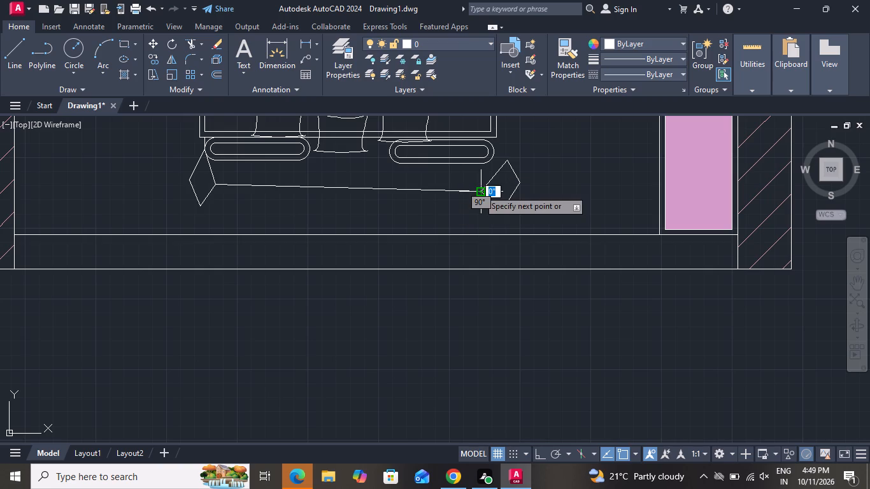
{"action": "right_click", "coordinate": [478, 190]}
{"action": "left_click", "coordinate": [482, 208]}
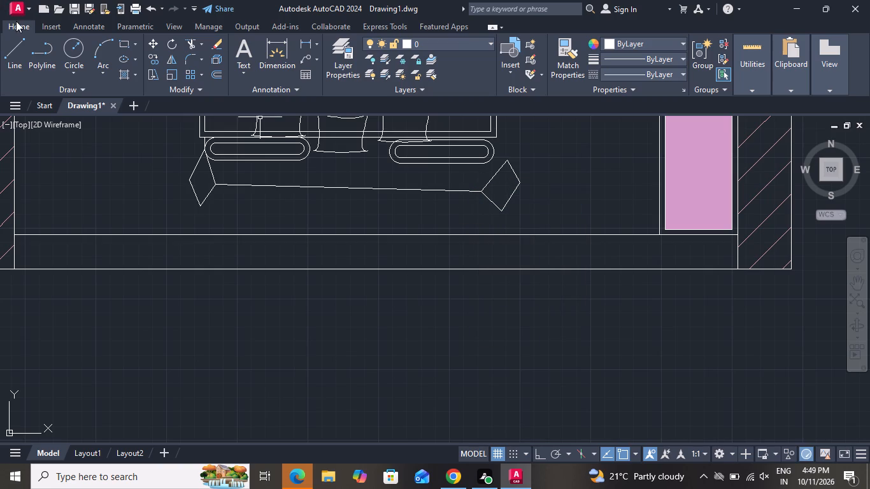
Connect the top corner of the wardrobe-side end shape to the adjacent bolster's outer end with a line.
{"action": "left_click_drag", "start_coordinate": [18, 42], "coordinate": [14, 36]}
{"action": "left_click", "coordinate": [21, 46]}
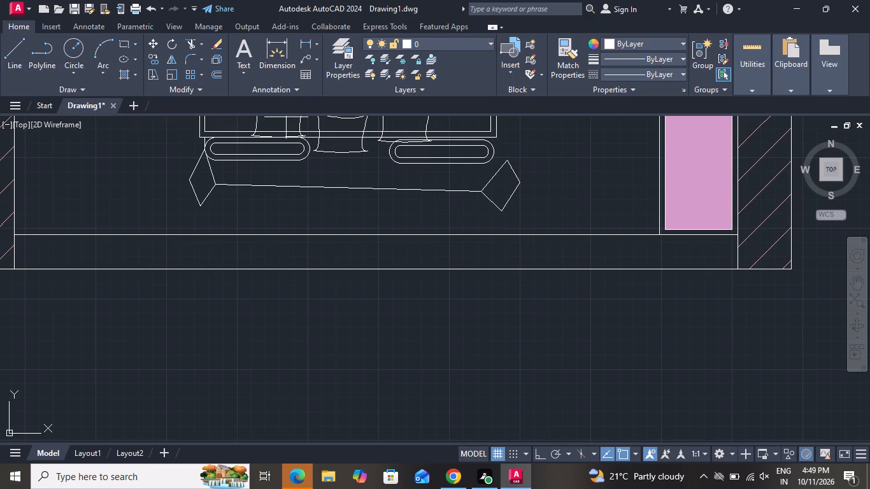
{"action": "left_click", "coordinate": [506, 160]}
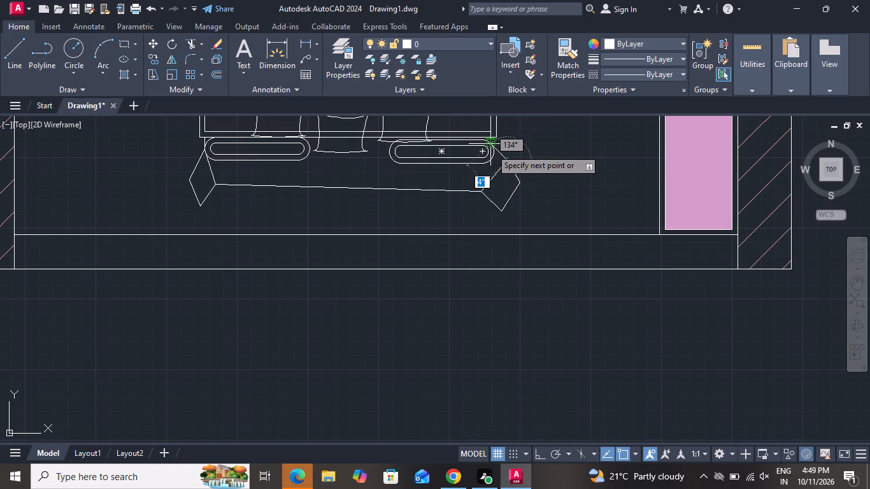
{"action": "left_click", "coordinate": [491, 152]}
{"action": "right_click", "coordinate": [491, 152]}
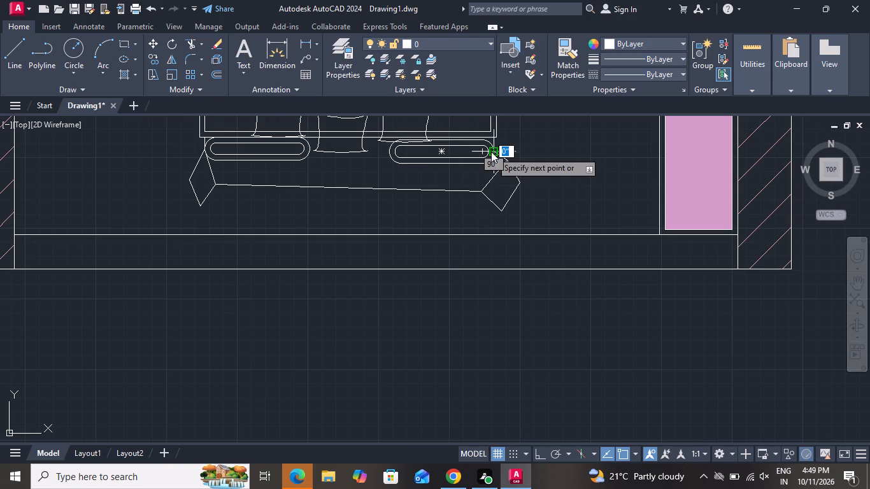
{"action": "left_click", "coordinate": [500, 169]}
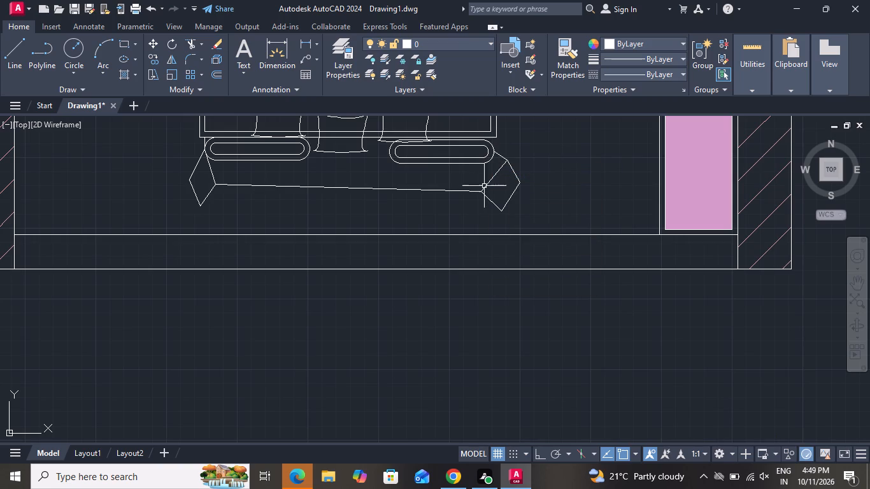
Draw the bed's lower edge line between the bottom corners of the two four-sided end shapes.
{"action": "left_click", "coordinate": [20, 53]}
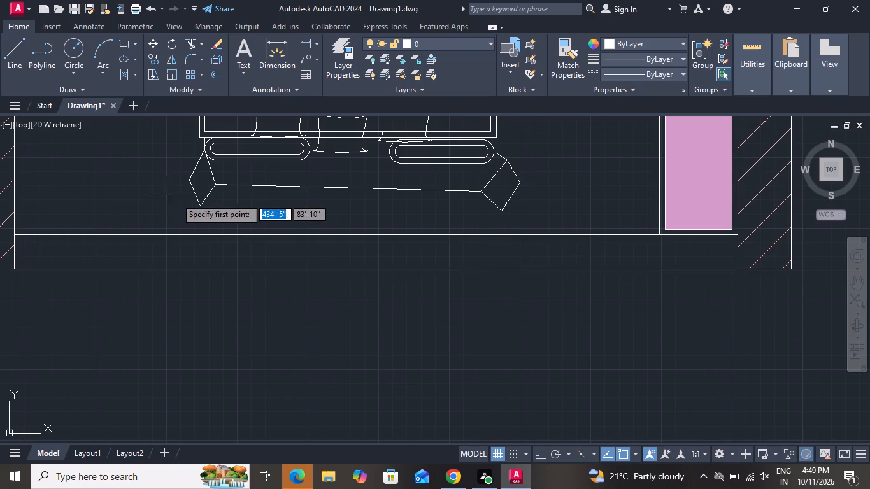
{"action": "left_click", "coordinate": [203, 208]}
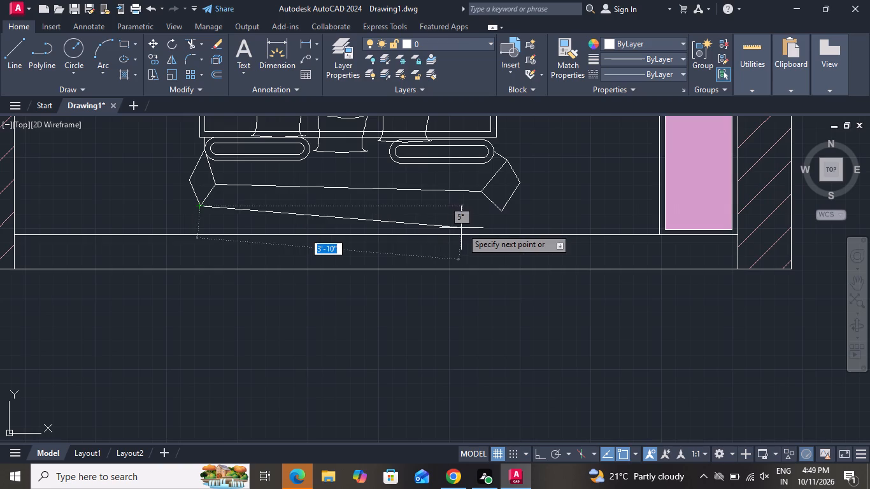
{"action": "left_click", "coordinate": [497, 214]}
{"action": "right_click", "coordinate": [498, 214]}
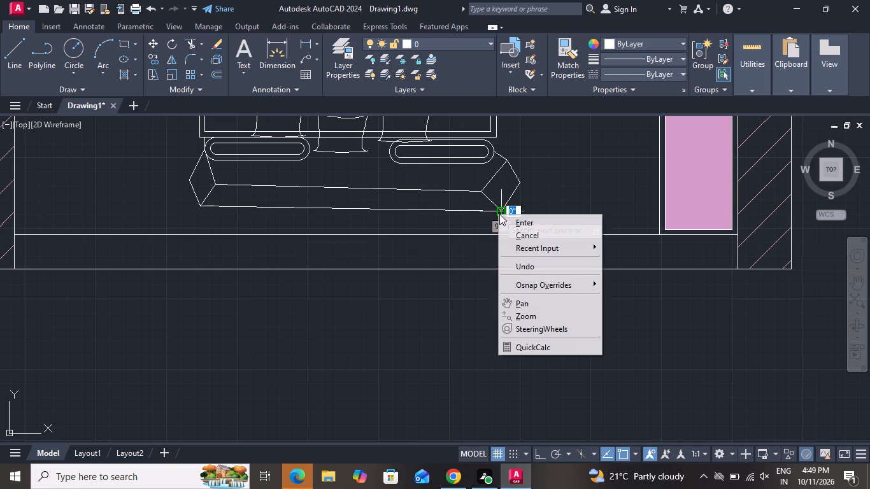
{"action": "left_click", "coordinate": [507, 230]}
Delete the two inner edges of the wardrobe-side end shape.
{"action": "scroll", "coordinate": [528, 376], "scroll_direction": "down", "scroll_amount": 2}
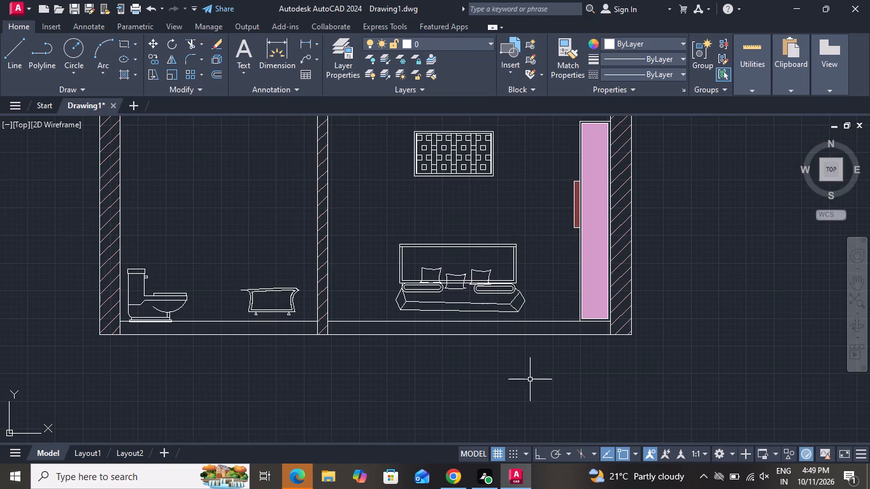
{"action": "scroll", "coordinate": [410, 269], "scroll_direction": "up", "scroll_amount": 1}
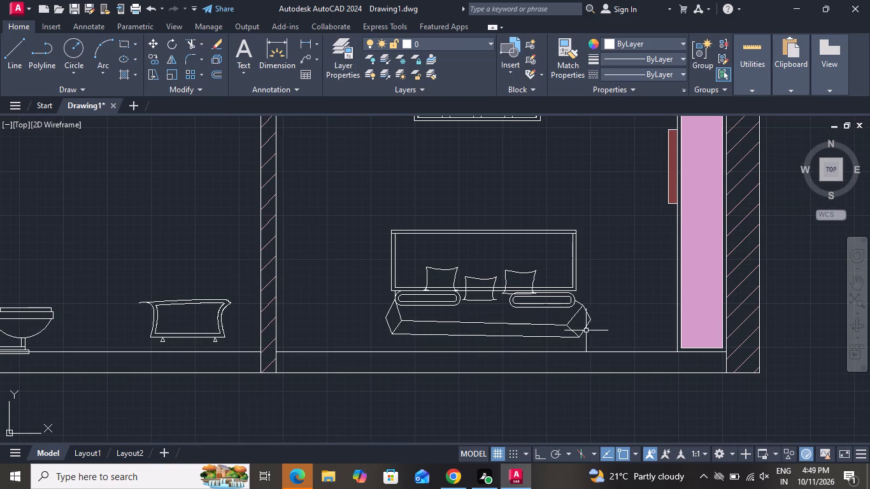
{"action": "left_click", "coordinate": [574, 314]}
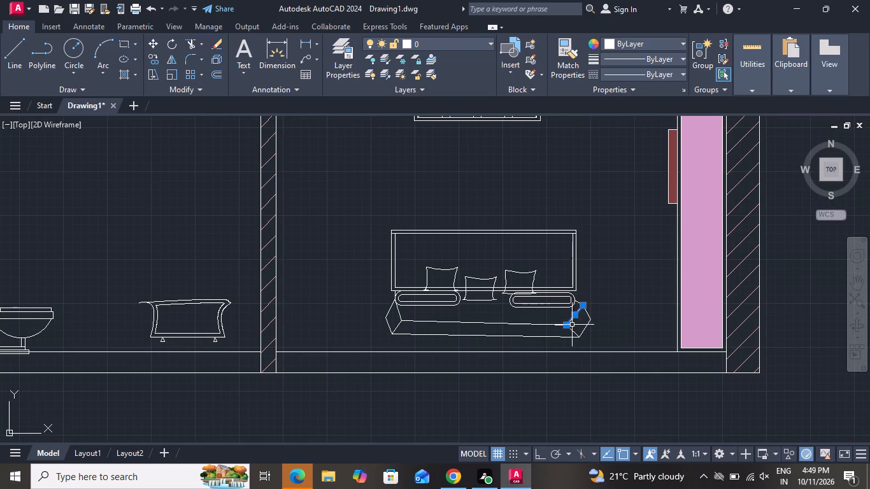
{"action": "left_click", "coordinate": [569, 329]}
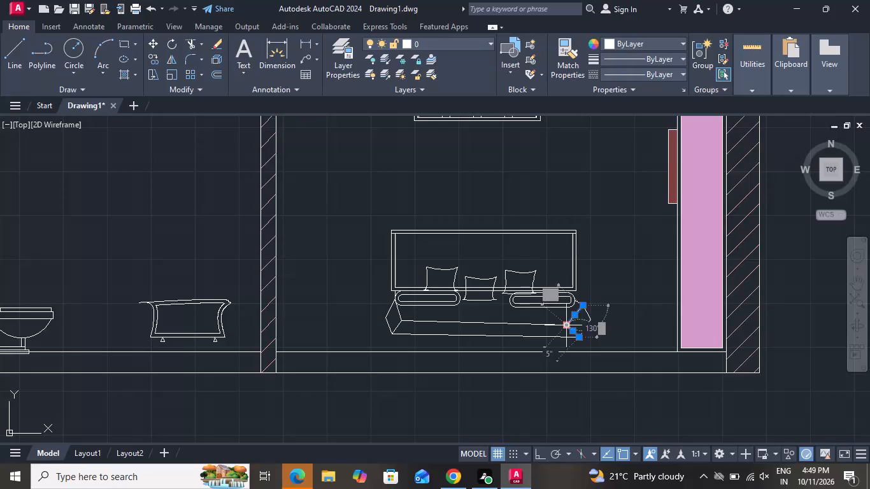
{"action": "key", "text": "BackSpace"}
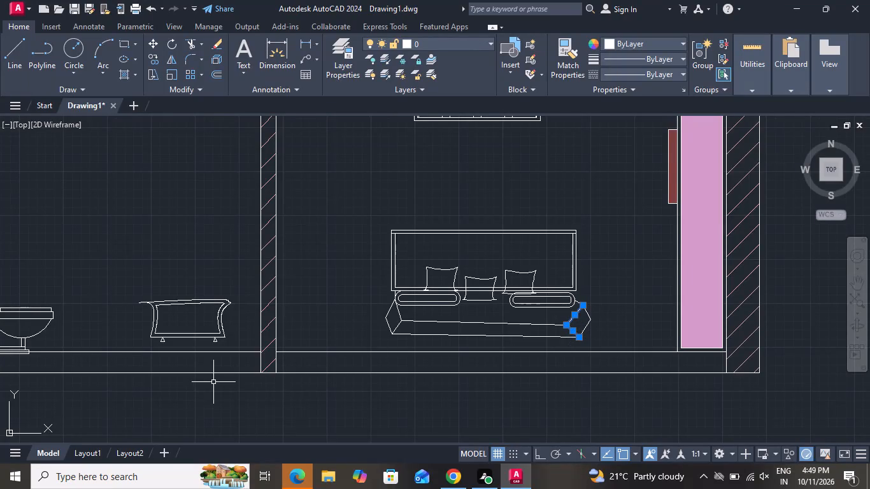
{"action": "key", "text": "Delete"}
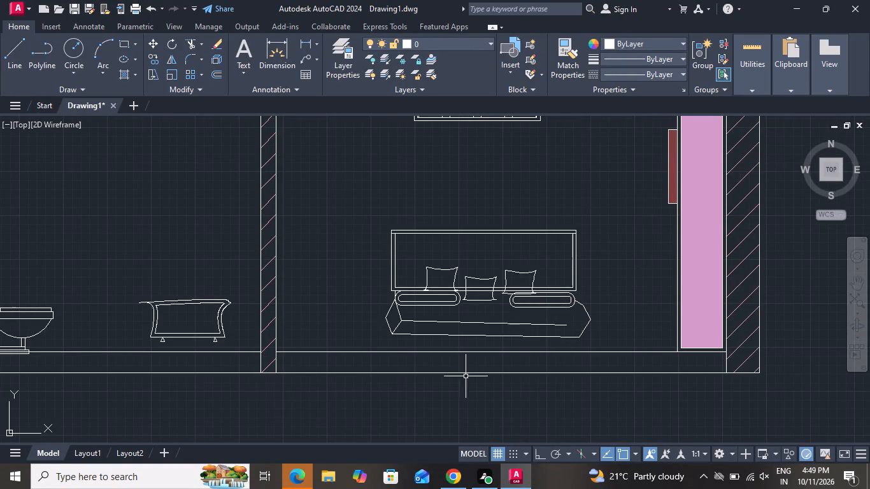
Copy the toilet-side four-sided end shape by its top corner to the outer end of the wardrobe-side bolster.
{"action": "left_click", "coordinate": [399, 313]}
{"action": "left_click", "coordinate": [390, 311]}
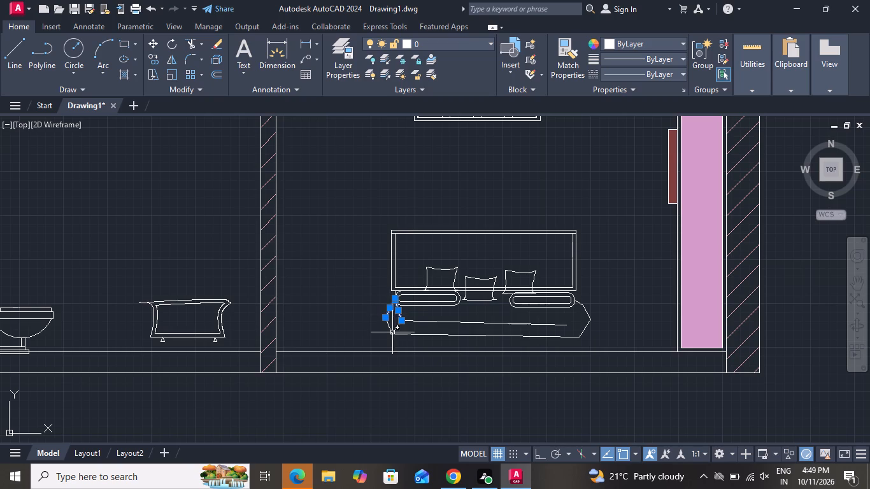
{"action": "left_click", "coordinate": [389, 328]}
{"action": "left_click", "coordinate": [397, 325]}
{"action": "left_click", "coordinate": [153, 55]}
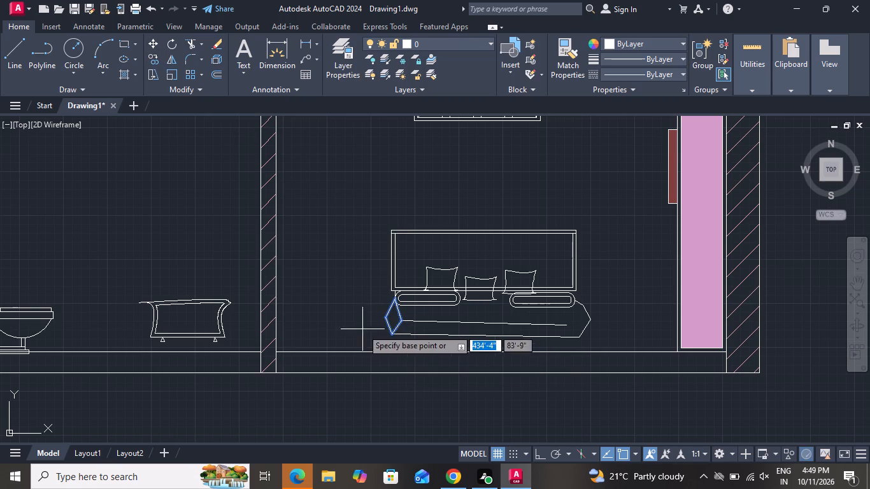
{"action": "left_click", "coordinate": [394, 297]}
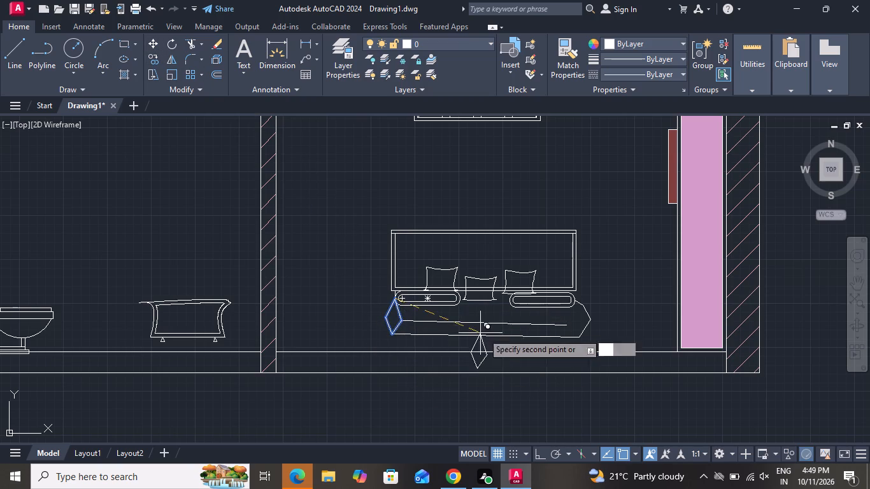
{"action": "left_click", "coordinate": [541, 452]}
{"action": "scroll", "coordinate": [574, 337], "scroll_direction": "up", "scroll_amount": 1}
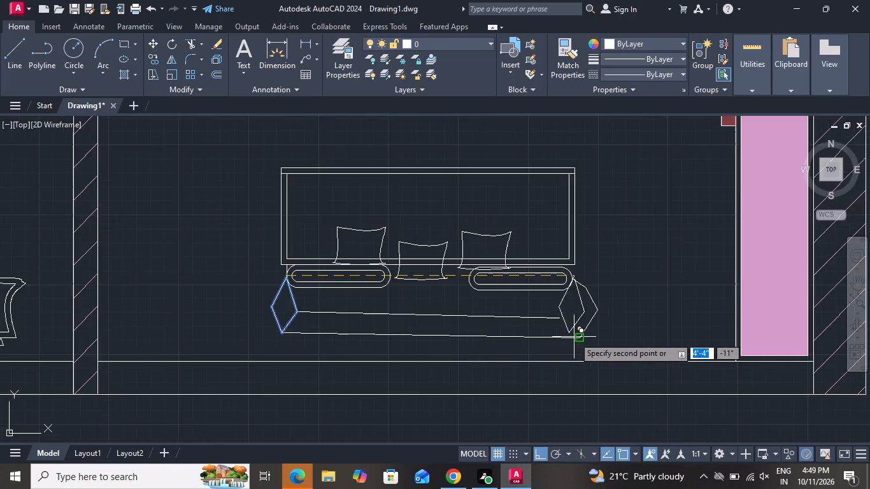
{"action": "scroll", "coordinate": [574, 337], "scroll_direction": "up", "scroll_amount": 1}
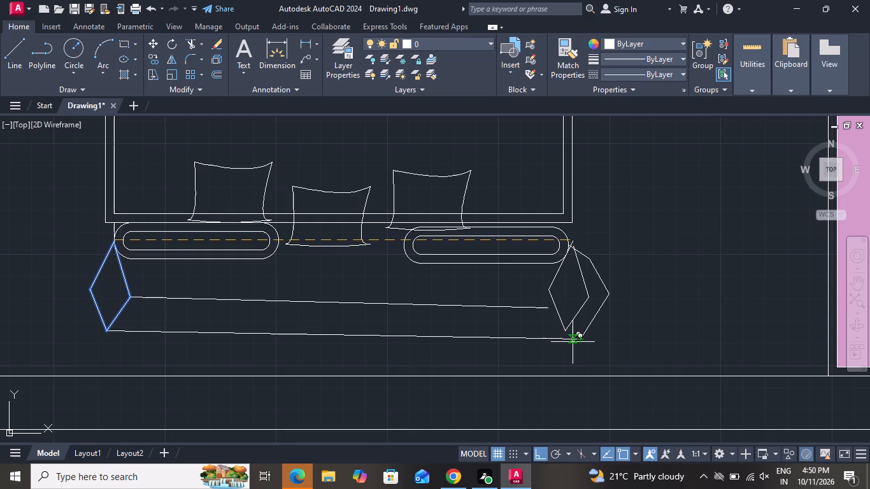
{"action": "left_click", "coordinate": [573, 342]}
{"action": "left_click", "coordinate": [573, 342]}
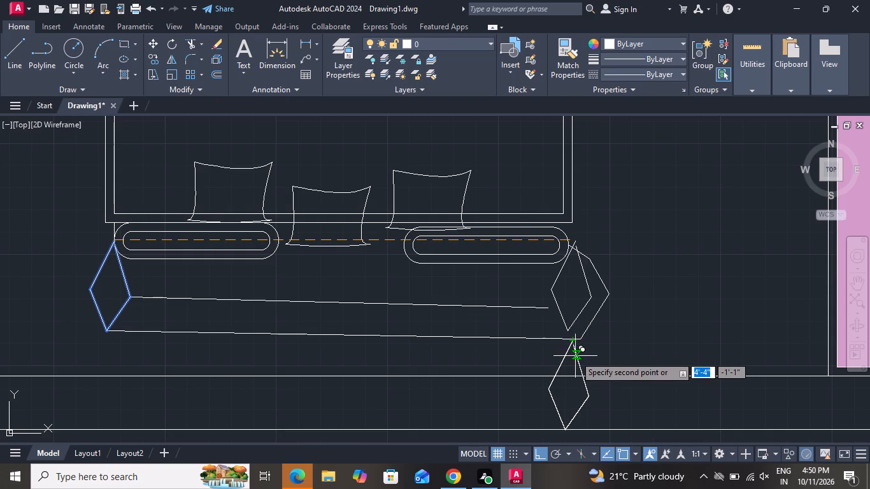
{"action": "left_click", "coordinate": [574, 357]}
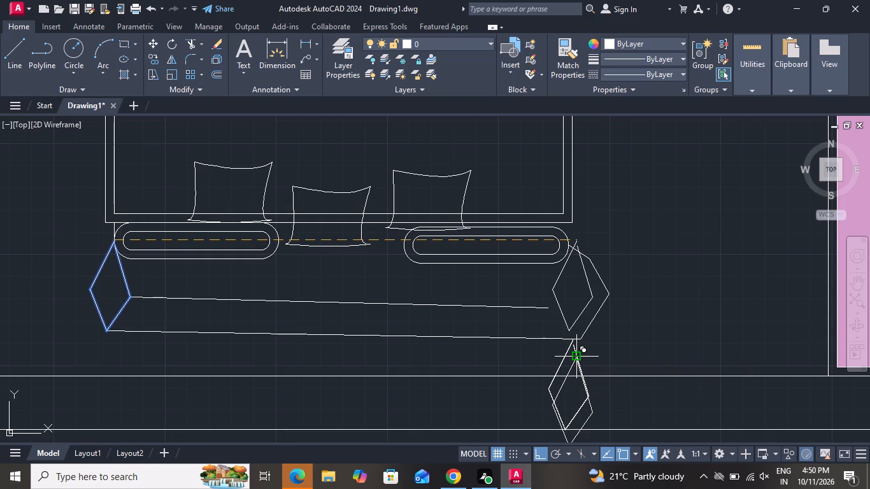
{"action": "left_click", "coordinate": [542, 447]}
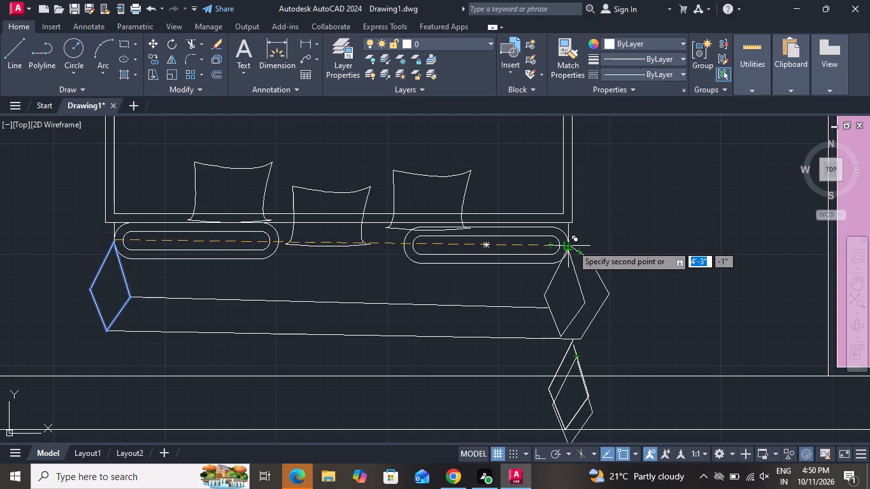
{"action": "scroll", "coordinate": [573, 244], "scroll_direction": "up", "scroll_amount": 2}
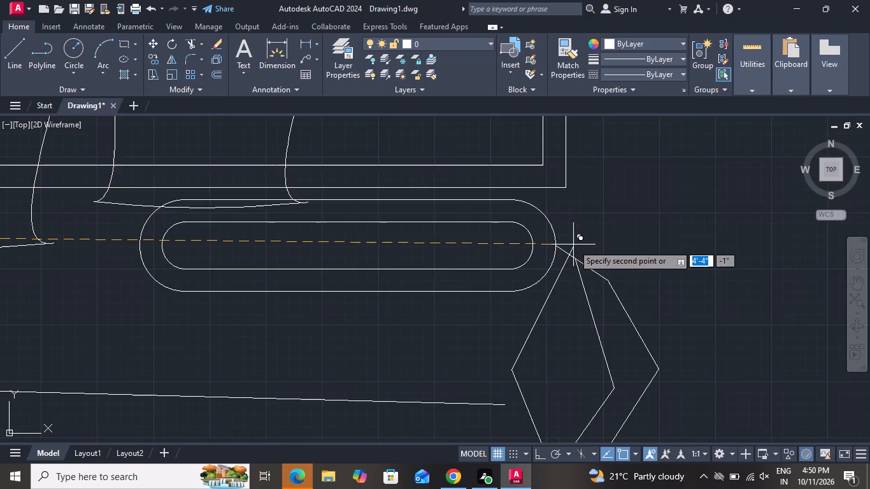
{"action": "scroll", "coordinate": [576, 244], "scroll_direction": "up", "scroll_amount": 2}
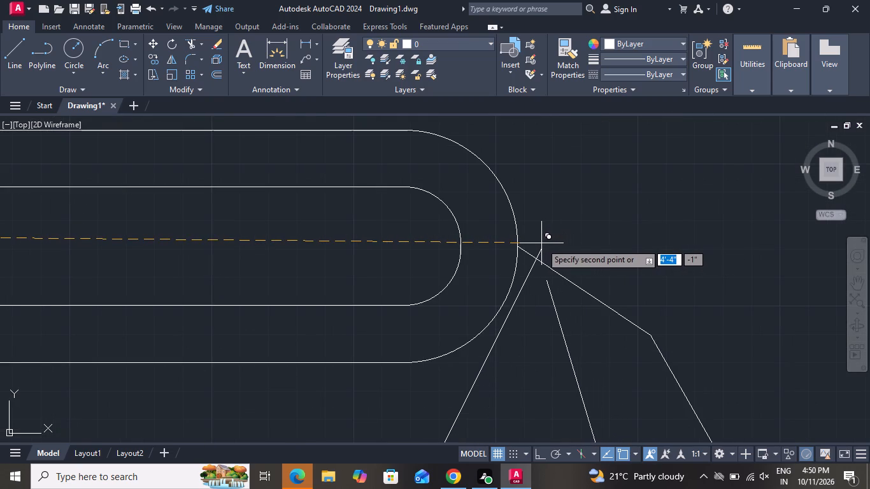
{"action": "left_click", "coordinate": [532, 238]}
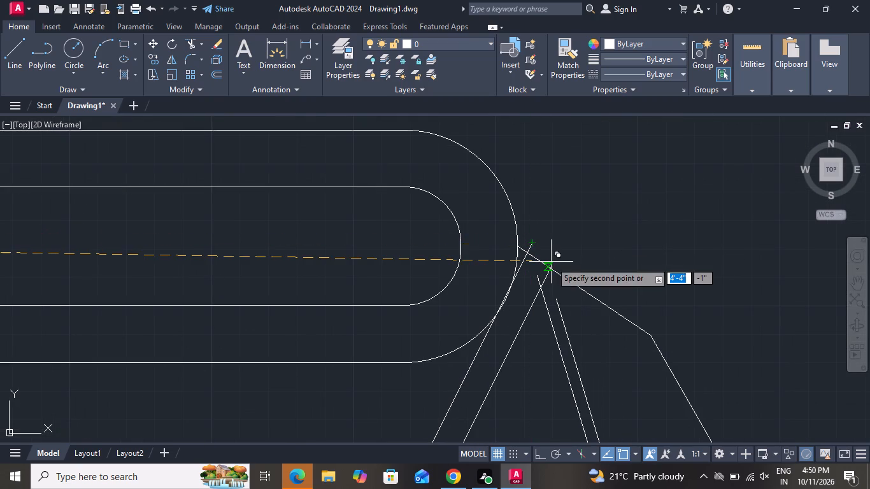
{"action": "right_click", "coordinate": [551, 262]}
{"action": "left_click", "coordinate": [570, 273]}
Delete the upper edges of the stray end-shape copies below the bed's wardrobe-side end.
{"action": "scroll", "coordinate": [587, 360], "scroll_direction": "down", "scroll_amount": 2}
{"action": "scroll", "coordinate": [587, 359], "scroll_direction": "up", "scroll_amount": 1}
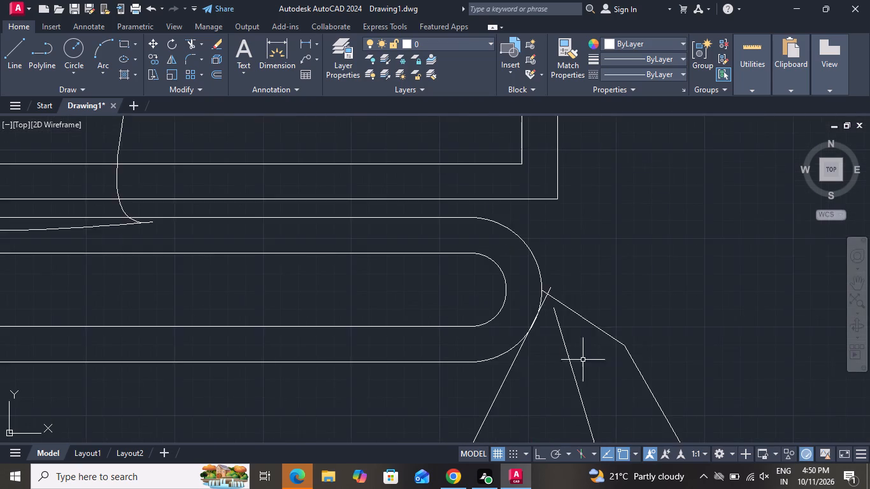
{"action": "scroll", "coordinate": [574, 379], "scroll_direction": "down", "scroll_amount": 5}
{"action": "scroll", "coordinate": [582, 416], "scroll_direction": "up", "scroll_amount": 3}
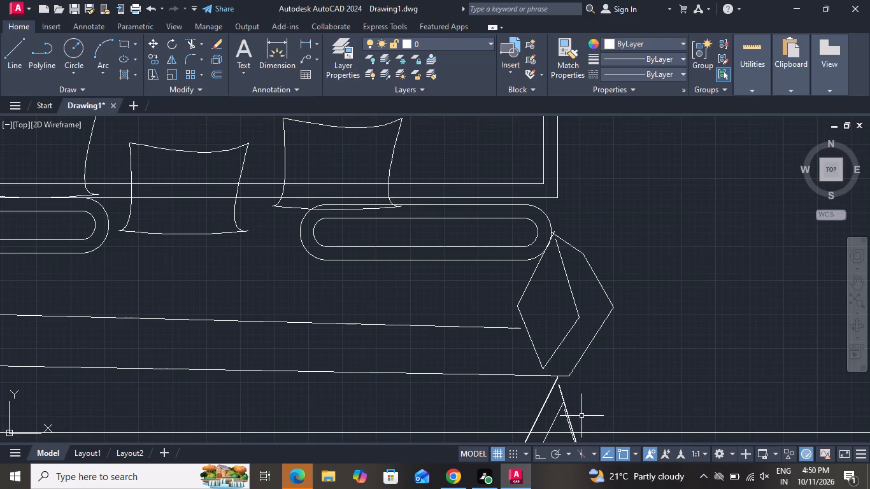
{"action": "left_click", "coordinate": [580, 402]}
{"action": "left_click", "coordinate": [519, 415]}
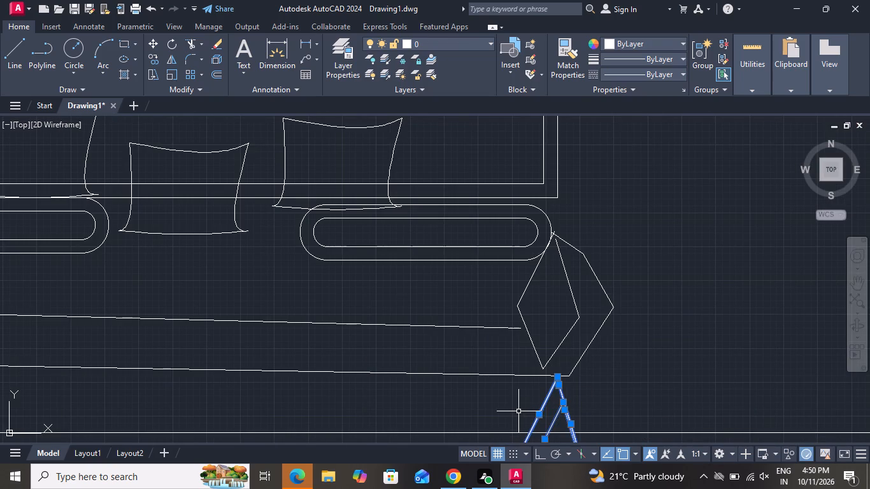
{"action": "key", "text": "Delete"}
Delete the long inner line running between the bed's two end shapes.
{"action": "scroll", "coordinate": [618, 397], "scroll_direction": "down", "scroll_amount": 2}
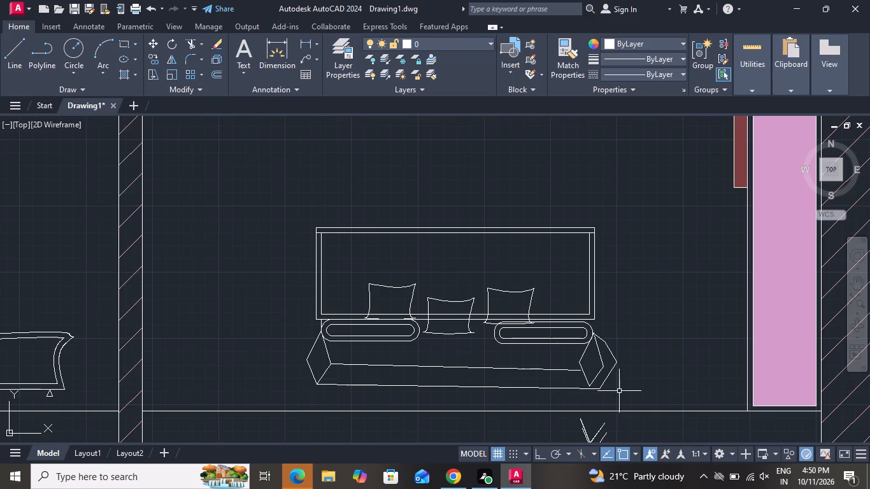
{"action": "left_click", "coordinate": [573, 366]}
{"action": "left_click", "coordinate": [565, 374]}
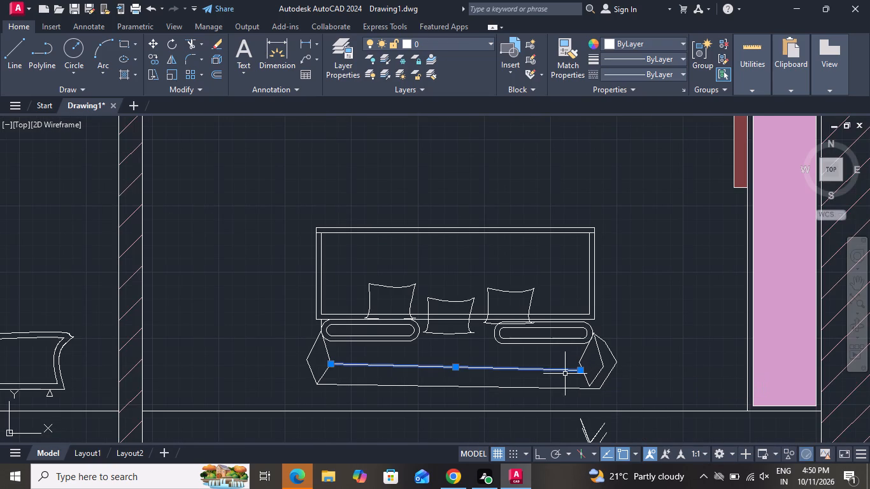
{"action": "key", "text": "Delete"}
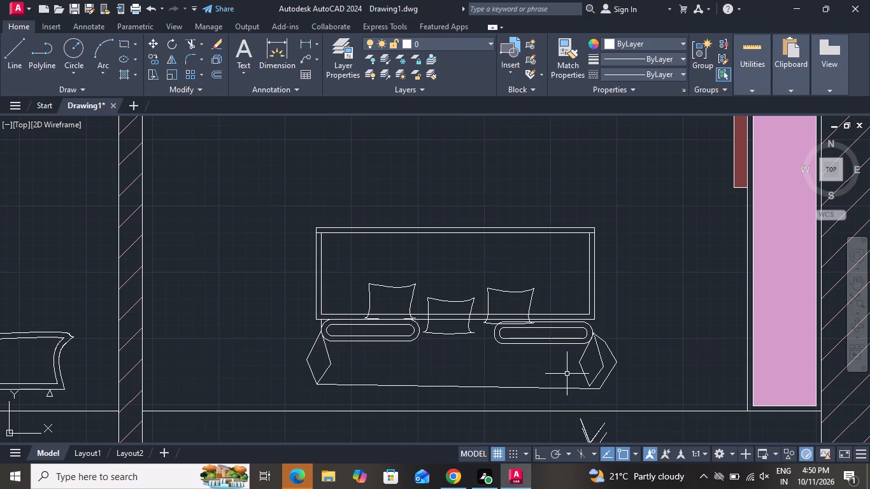
Delete the old wardrobe-side end shape's two outer edges and the short line connecting it to the bolster.
{"action": "left_click", "coordinate": [609, 349]}
{"action": "left_click", "coordinate": [610, 373]}
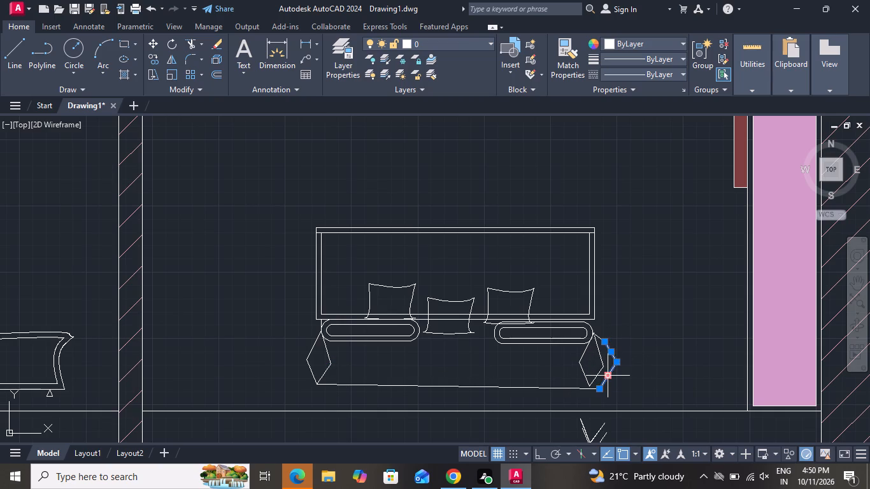
{"action": "key", "text": "Delete"}
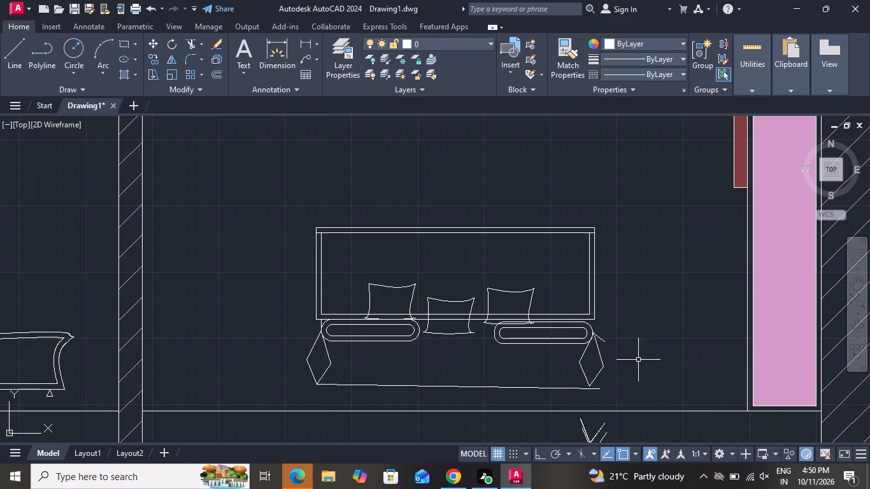
{"action": "left_click", "coordinate": [605, 340]}
{"action": "key", "text": "Delete"}
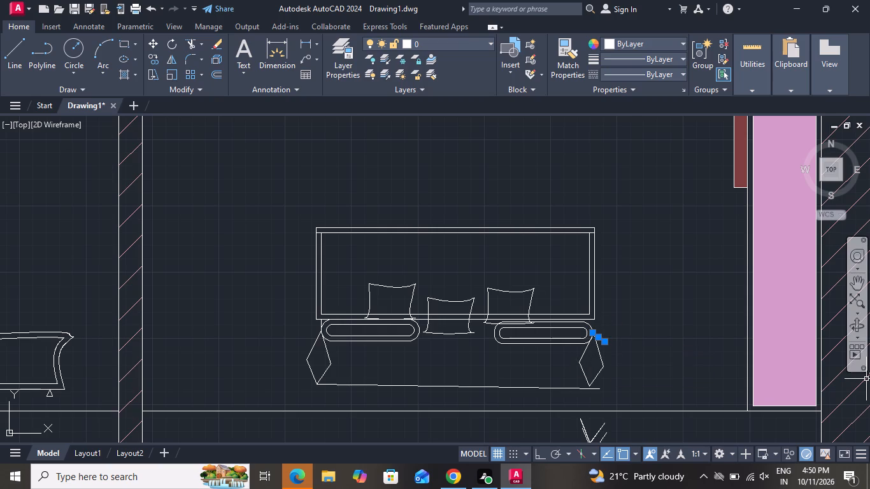
{"action": "key", "text": "Delete"}
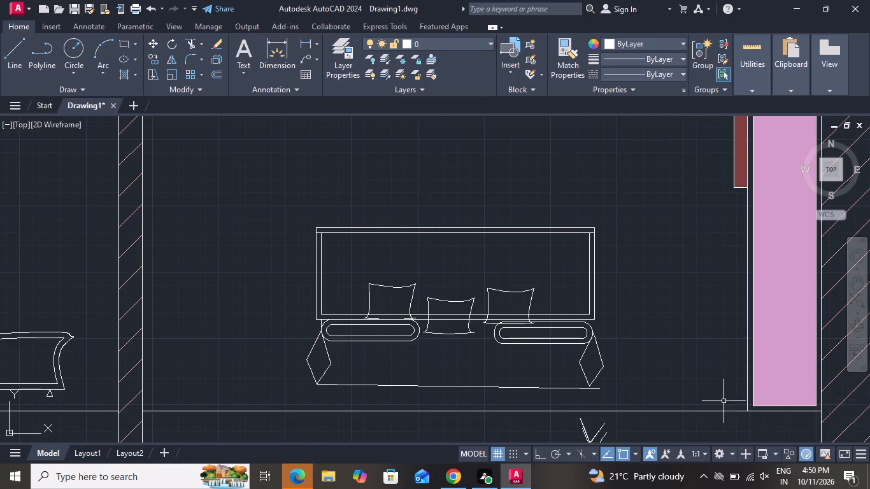
Delete the bed's lower edge line between the two end shapes.
{"action": "left_click", "coordinate": [503, 385]}
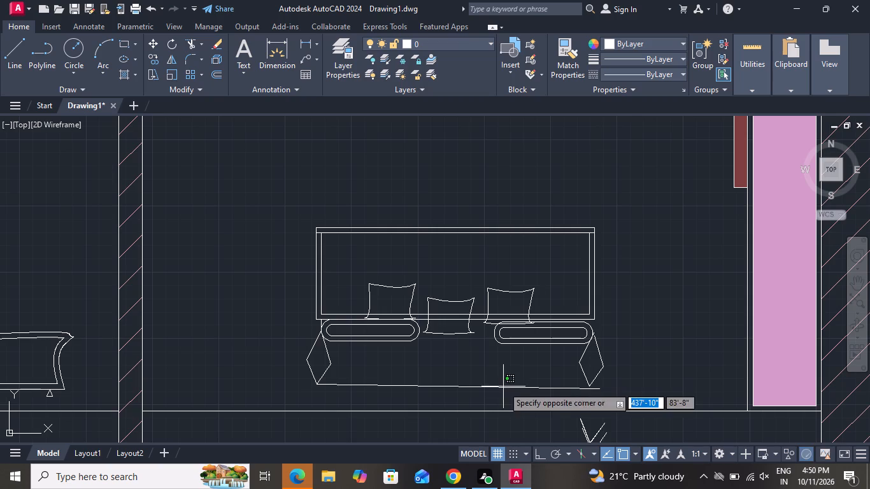
{"action": "left_click", "coordinate": [502, 389]}
{"action": "key", "text": "Delete"}
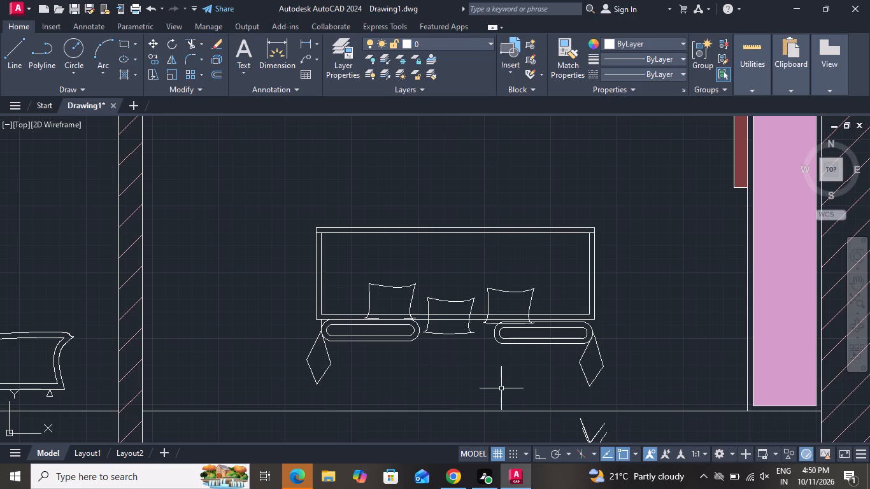
Extend the outer upper edge of the copied wardrobe-side end shape to meet its inner upper edge.
{"action": "scroll", "coordinate": [609, 347], "scroll_direction": "up", "scroll_amount": 2}
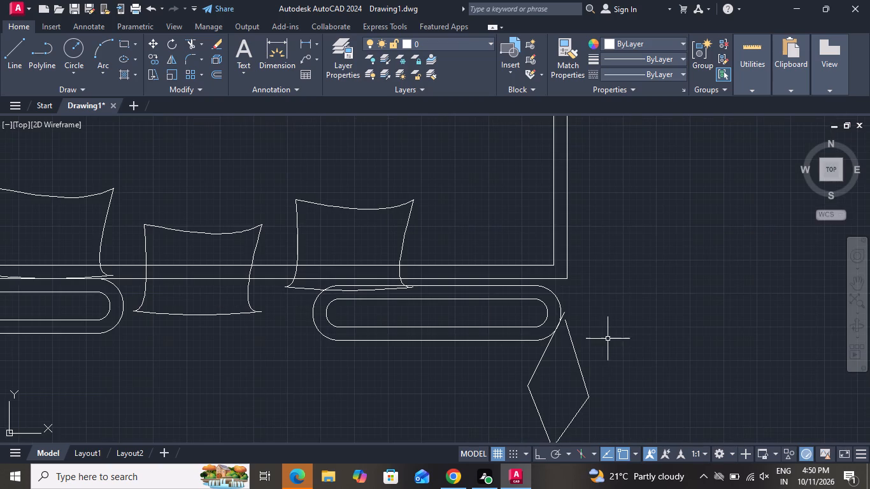
{"action": "type", "text": "ex"}
{"action": "key", "text": "space"}
{"action": "key", "text": "space"}
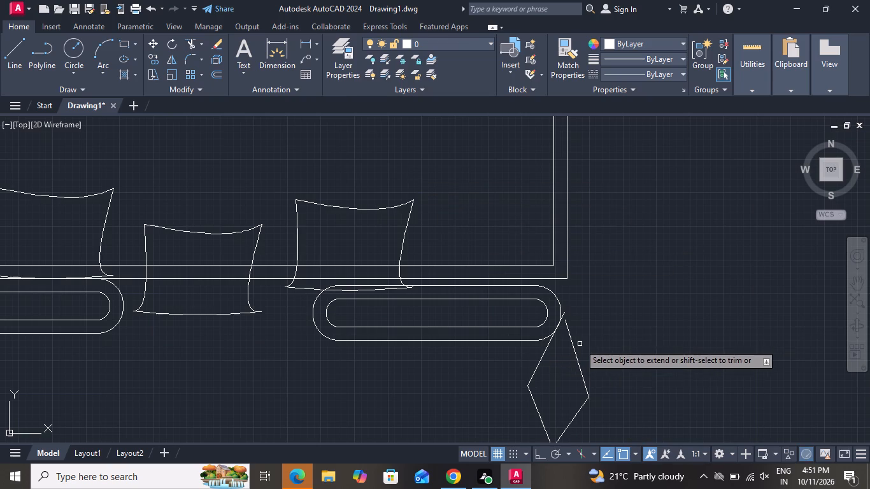
{"action": "scroll", "coordinate": [573, 343], "scroll_direction": "up", "scroll_amount": 1}
{"action": "left_click", "coordinate": [560, 313]}
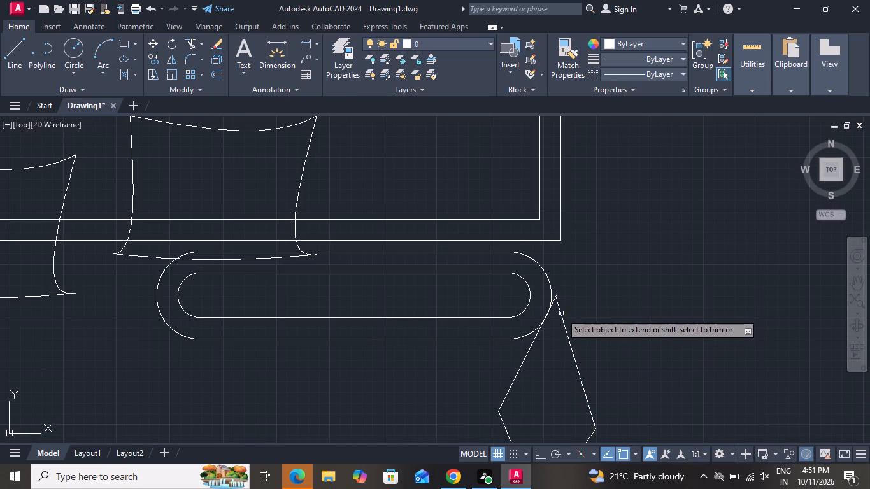
{"action": "right_click", "coordinate": [588, 290]}
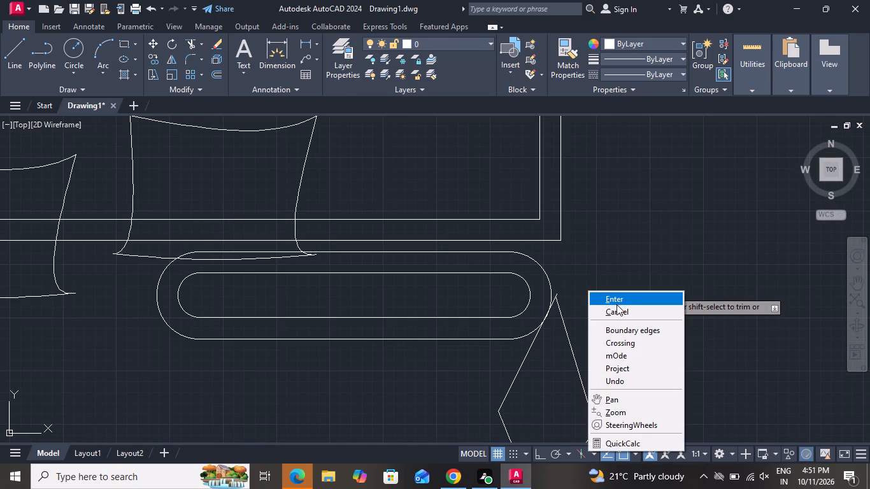
{"action": "left_click", "coordinate": [617, 306]}
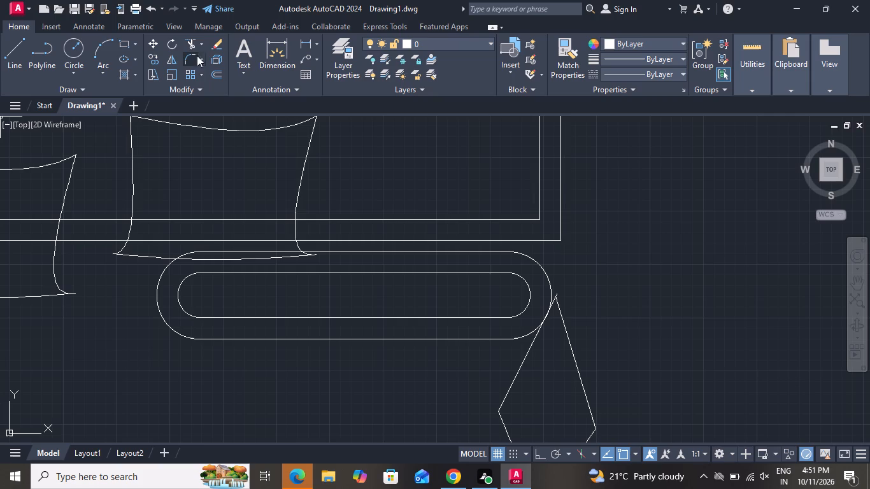
Trim the inner upper edge's overshoot at the top corner of the wardrobe-side end shape.
{"action": "left_click", "coordinate": [189, 46]}
{"action": "scroll", "coordinate": [639, 255], "scroll_direction": "up", "scroll_amount": 2}
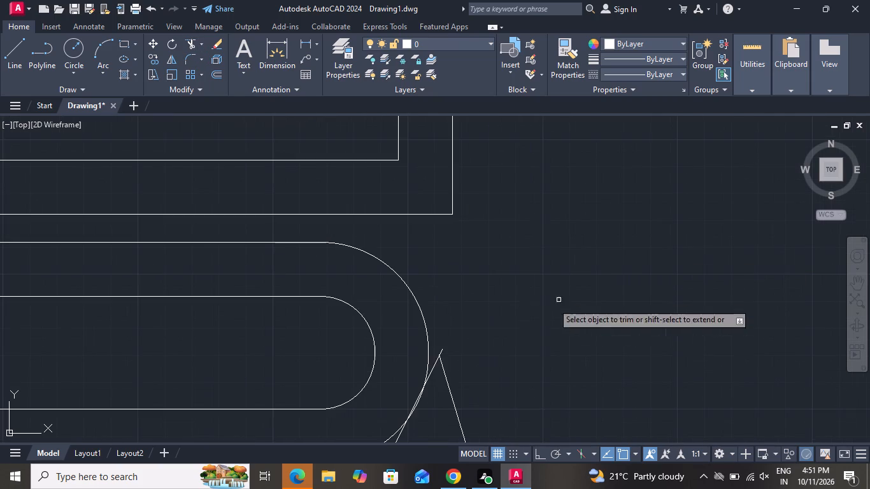
{"action": "left_click", "coordinate": [441, 351]}
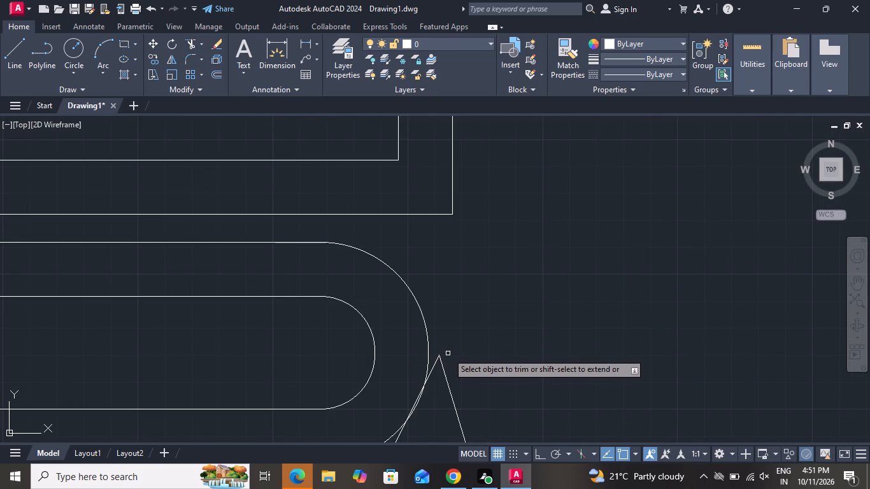
{"action": "right_click", "coordinate": [448, 351]}
{"action": "left_click", "coordinate": [496, 197]}
Draw the bed's lower edge as a line about 4'-4" long between the bottom corners of the two end shapes.
{"action": "scroll", "coordinate": [515, 236], "scroll_direction": "up", "scroll_amount": 1}
{"action": "scroll", "coordinate": [515, 237], "scroll_direction": "down", "scroll_amount": 1}
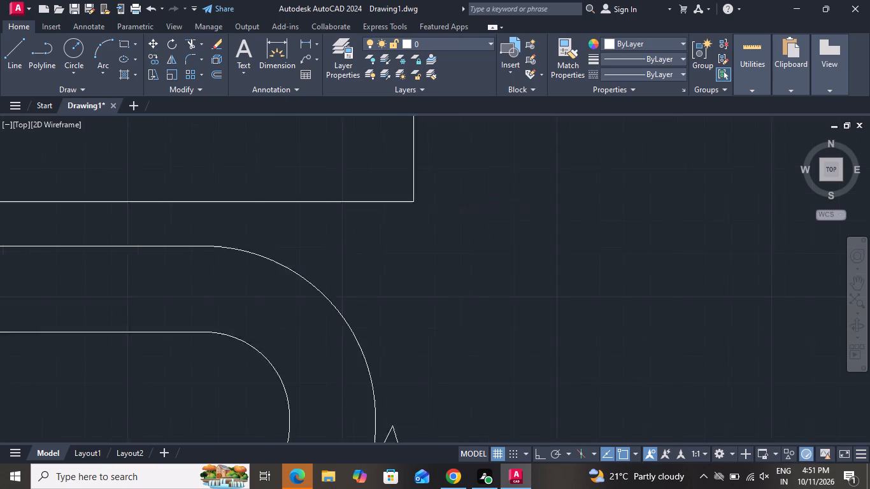
{"action": "scroll", "coordinate": [536, 252], "scroll_direction": "down", "scroll_amount": 5}
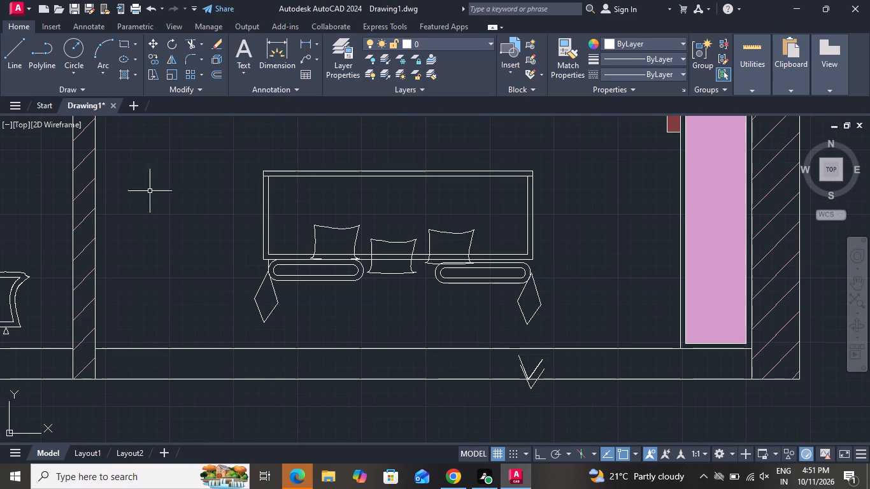
{"action": "left_click", "coordinate": [12, 53]}
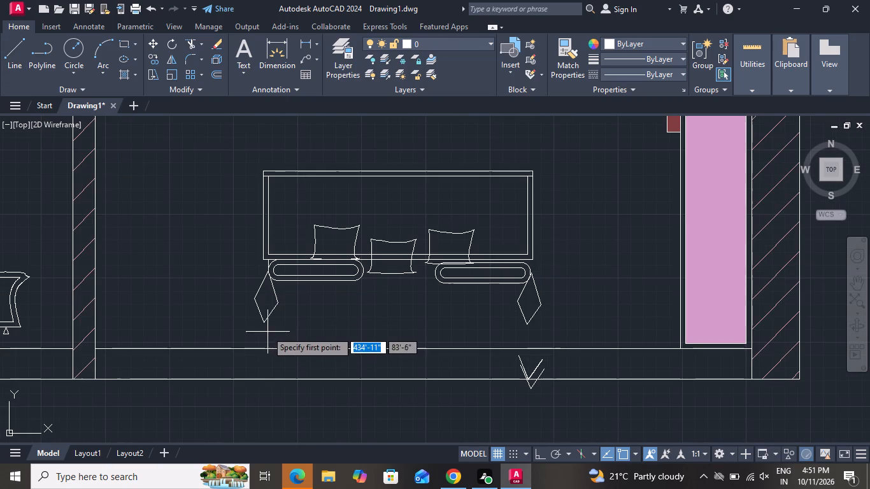
{"action": "left_click", "coordinate": [264, 325]}
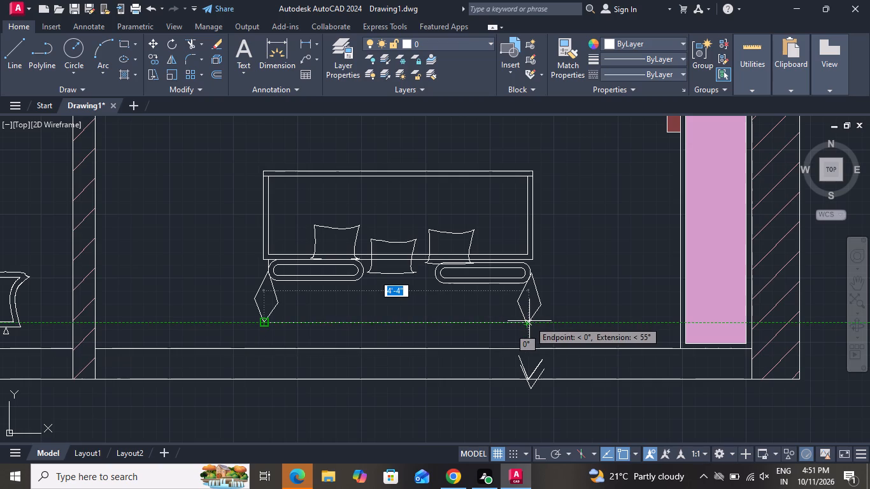
{"action": "left_click", "coordinate": [525, 323]}
{"action": "right_click", "coordinate": [526, 325]}
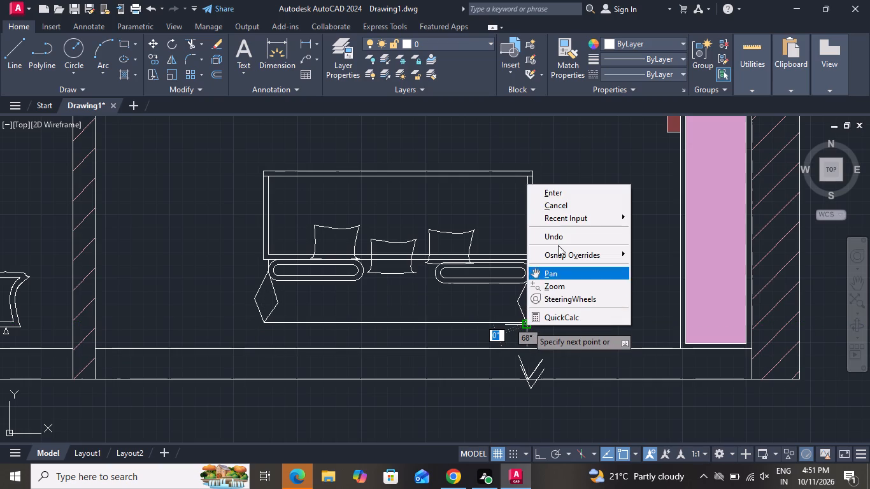
{"action": "left_click", "coordinate": [562, 209]}
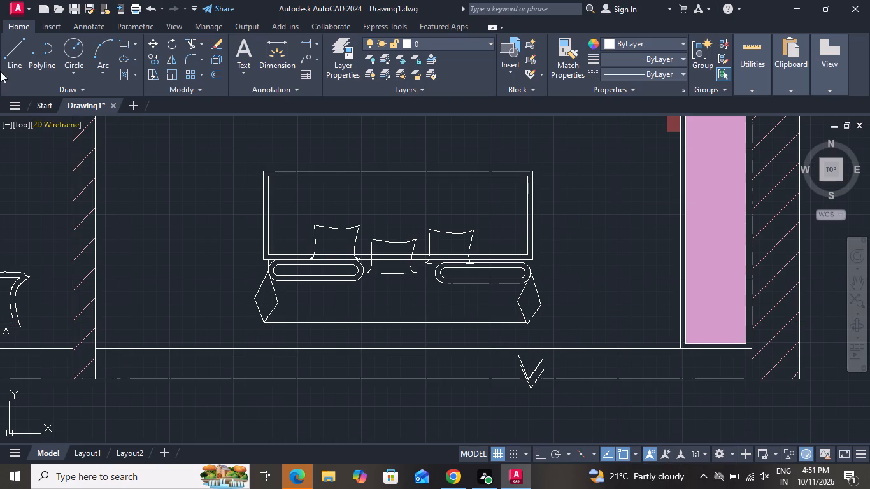
Draw a line about 3'-11" long between the inner corners of the bed's two end shapes.
{"action": "left_click", "coordinate": [9, 46]}
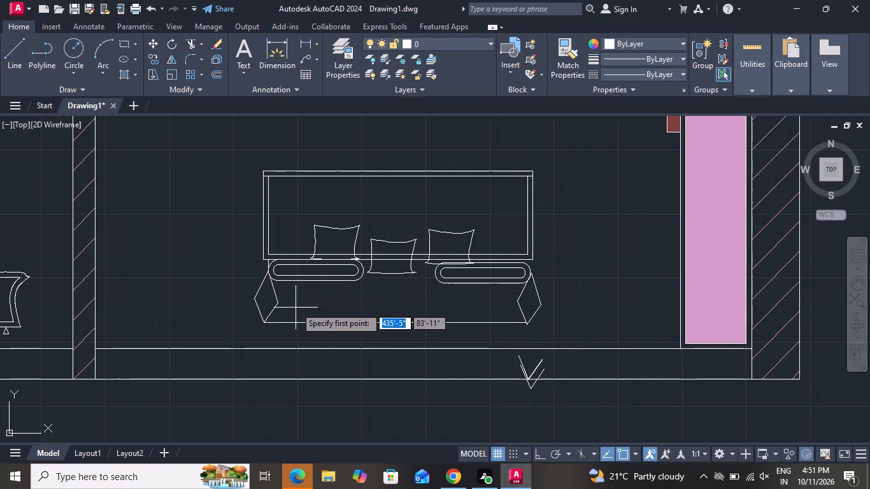
{"action": "left_click", "coordinate": [280, 303]}
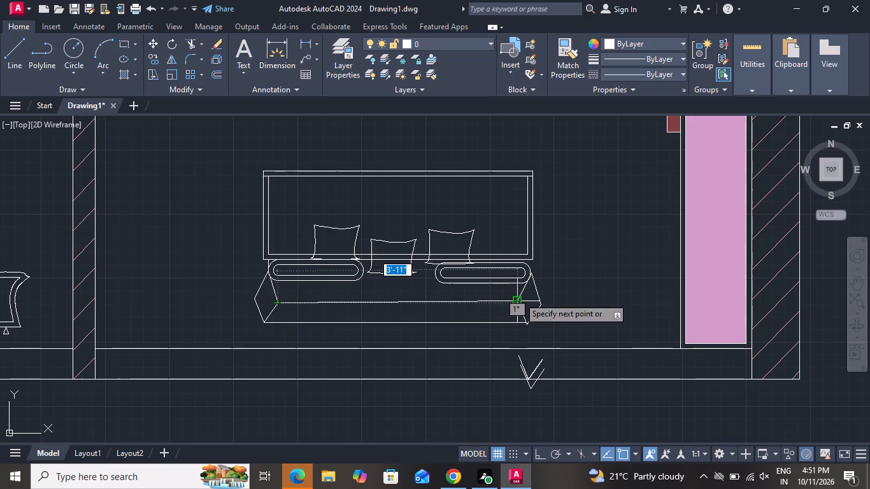
{"action": "left_click", "coordinate": [520, 297]}
{"action": "right_click", "coordinate": [518, 312]}
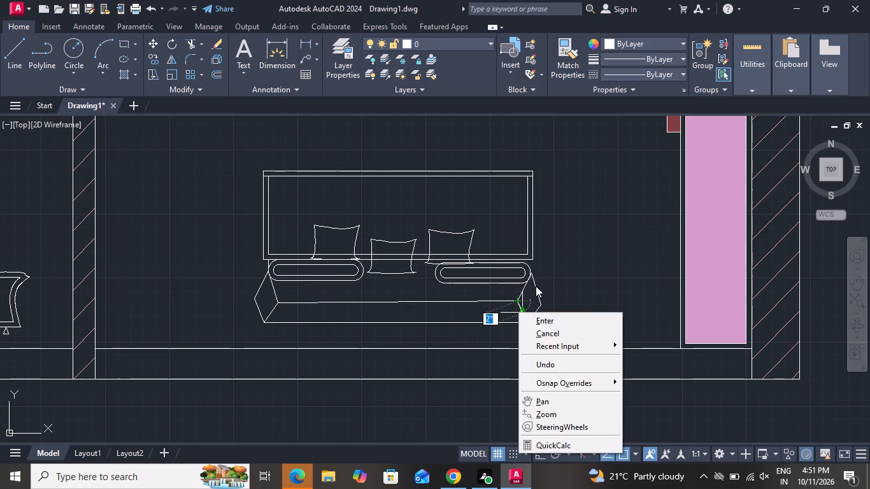
{"action": "left_click_drag", "start_coordinate": [539, 329], "coordinate": [534, 335]}
Hatch the headboard's inner panel around the cushions with the GRAVEL pattern, colour 247,171,174, at scale 9.
{"action": "scroll", "coordinate": [525, 388], "scroll_direction": "down", "scroll_amount": 1}
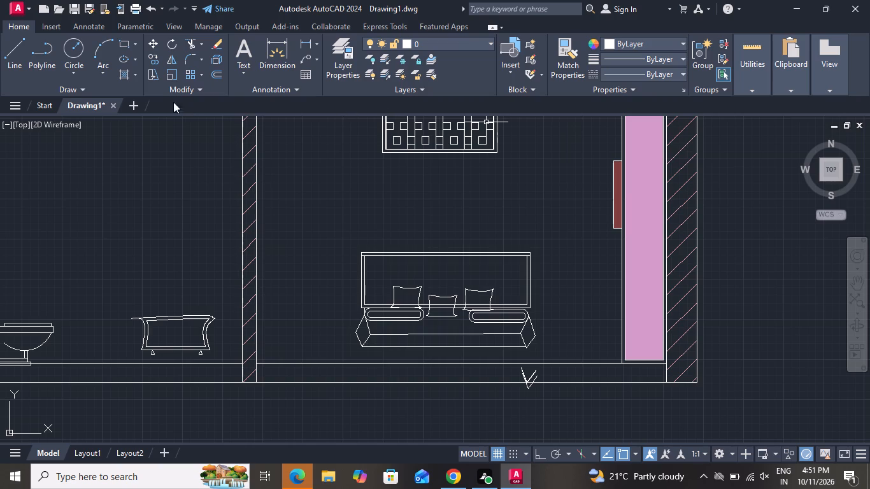
{"action": "left_click", "coordinate": [121, 69]}
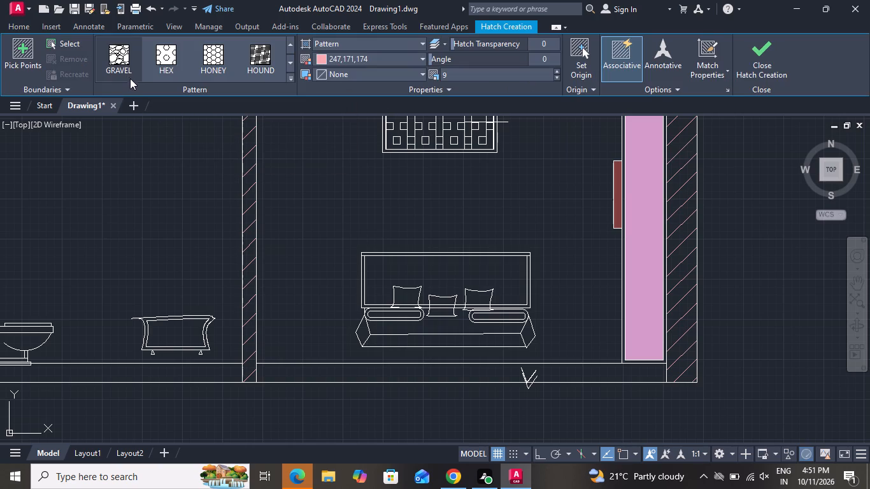
{"action": "left_click", "coordinate": [124, 55]}
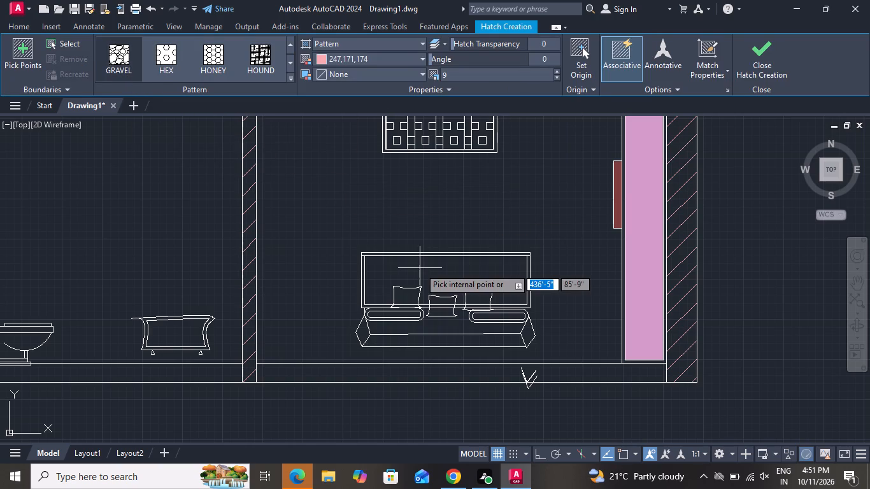
{"action": "left_click", "coordinate": [420, 274]}
{"action": "scroll", "coordinate": [485, 272], "scroll_direction": "down", "scroll_amount": 2}
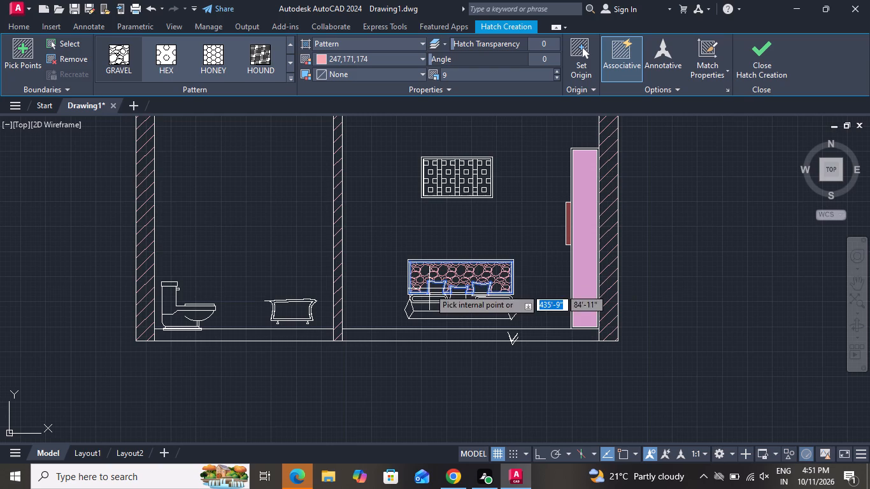
{"action": "right_click", "coordinate": [377, 227]}
{"action": "left_click", "coordinate": [450, 251]}
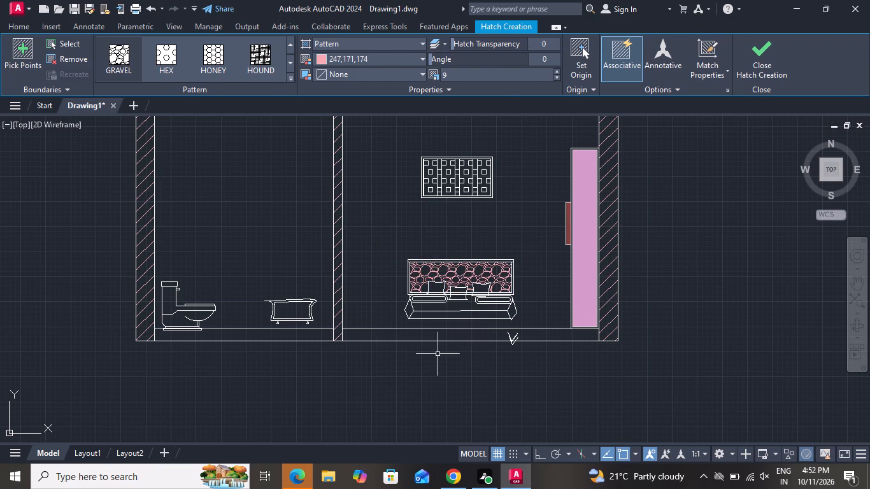
Trim the overshoots of the headboard's inner top line within the frame at both upper corners.
{"action": "scroll", "coordinate": [476, 344], "scroll_direction": "up", "scroll_amount": 1}
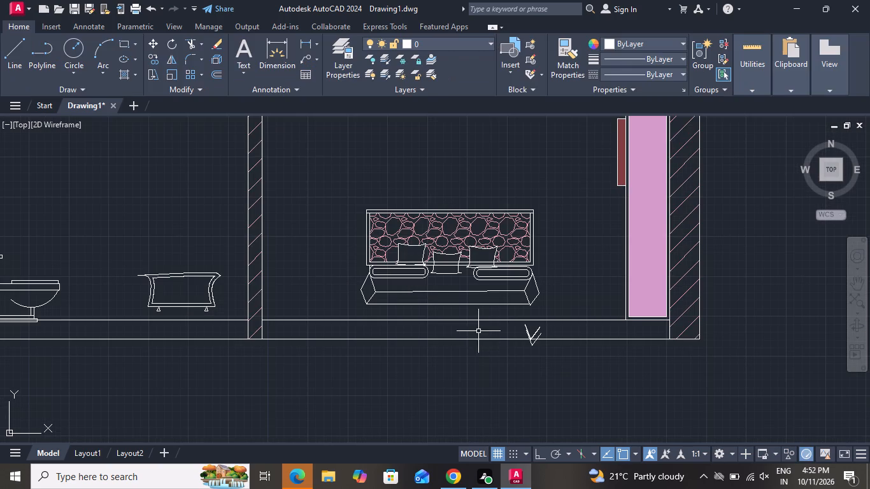
{"action": "scroll", "coordinate": [425, 226], "scroll_direction": "up", "scroll_amount": 2}
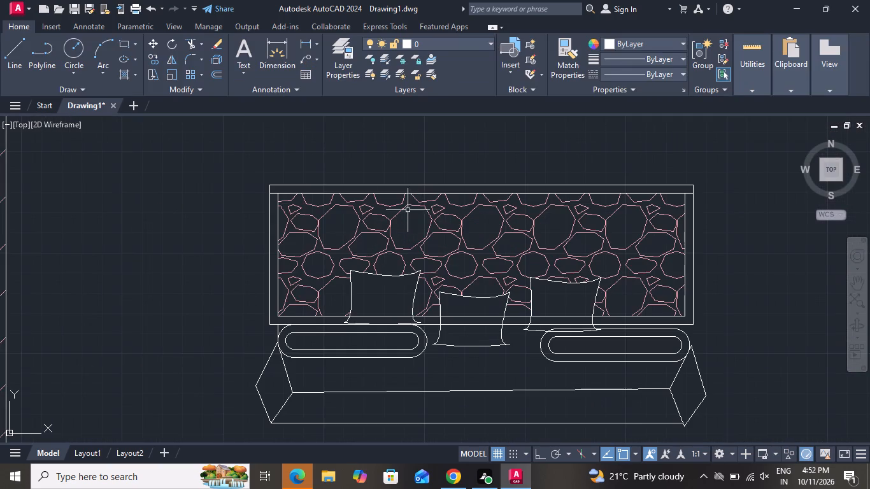
{"action": "left_click", "coordinate": [194, 47]}
{"action": "scroll", "coordinate": [264, 201], "scroll_direction": "down", "scroll_amount": 1}
{"action": "scroll", "coordinate": [264, 201], "scroll_direction": "up", "scroll_amount": 1}
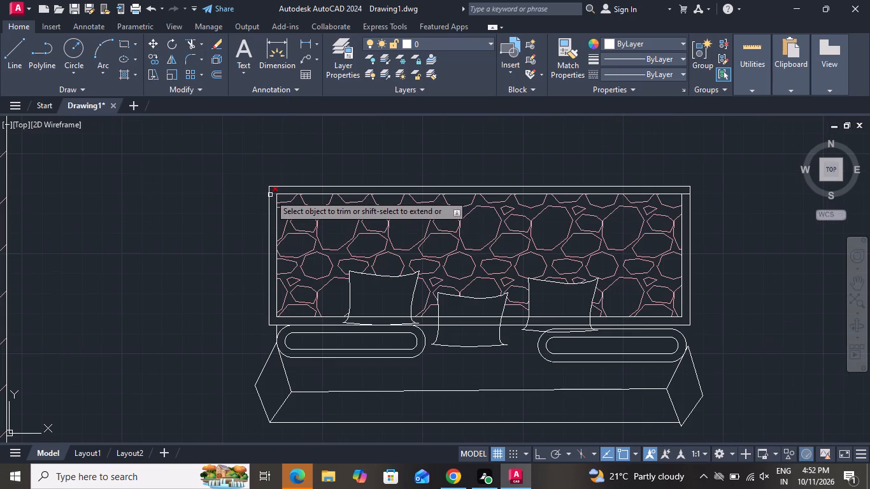
{"action": "left_click", "coordinate": [270, 195]}
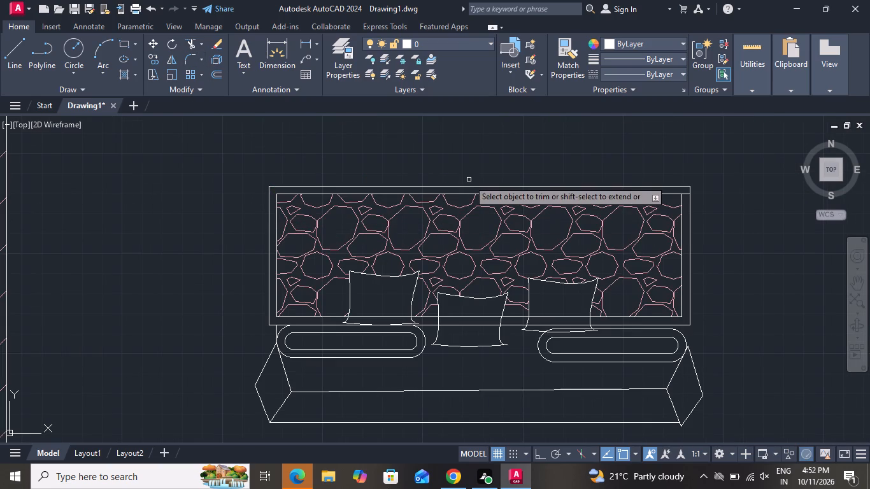
{"action": "left_click", "coordinate": [685, 192]}
{"action": "left_click", "coordinate": [685, 202]}
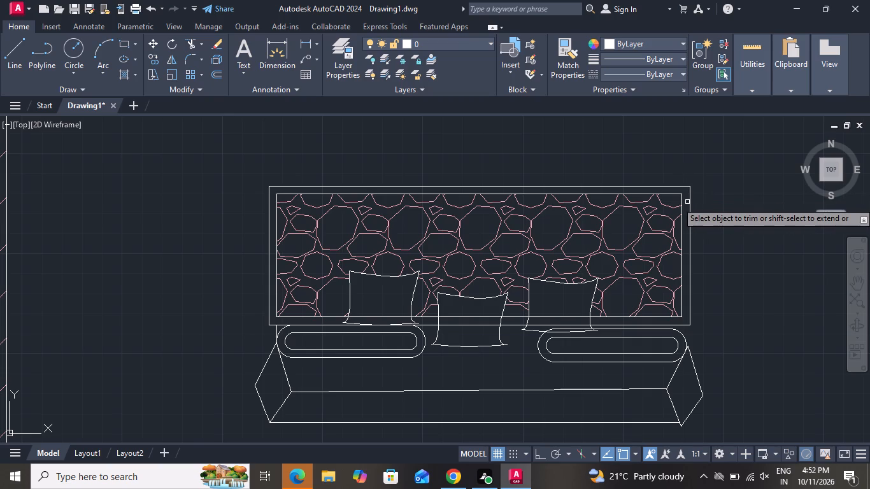
{"action": "scroll", "coordinate": [687, 202], "scroll_direction": "up", "scroll_amount": 1}
{"action": "right_click", "coordinate": [687, 202]}
{"action": "left_click", "coordinate": [706, 218]}
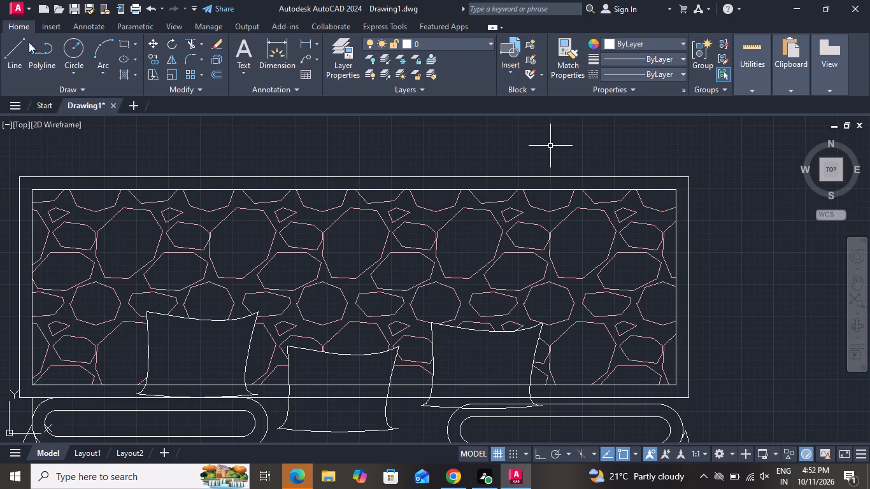
Fill the headboard's outer frame with a SOLID hatch in black, colour 0,0,0.
{"action": "left_click", "coordinate": [129, 74]}
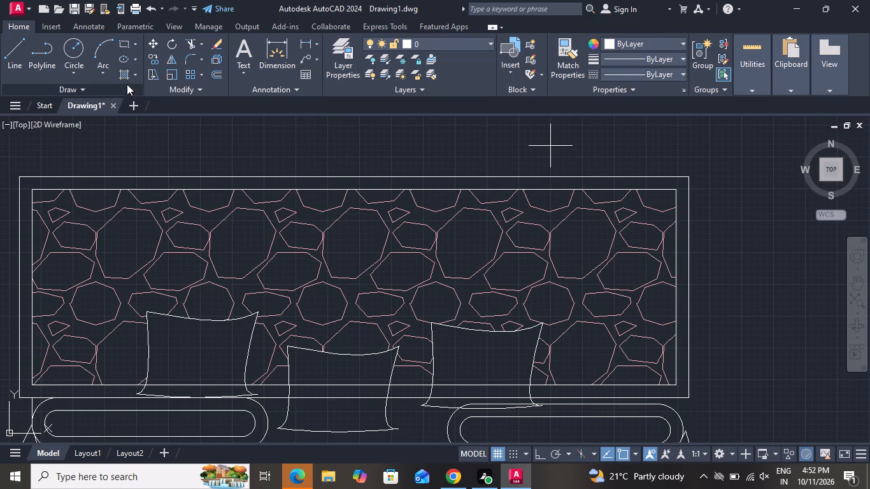
{"action": "scroll", "coordinate": [112, 83], "scroll_direction": "up", "scroll_amount": 5}
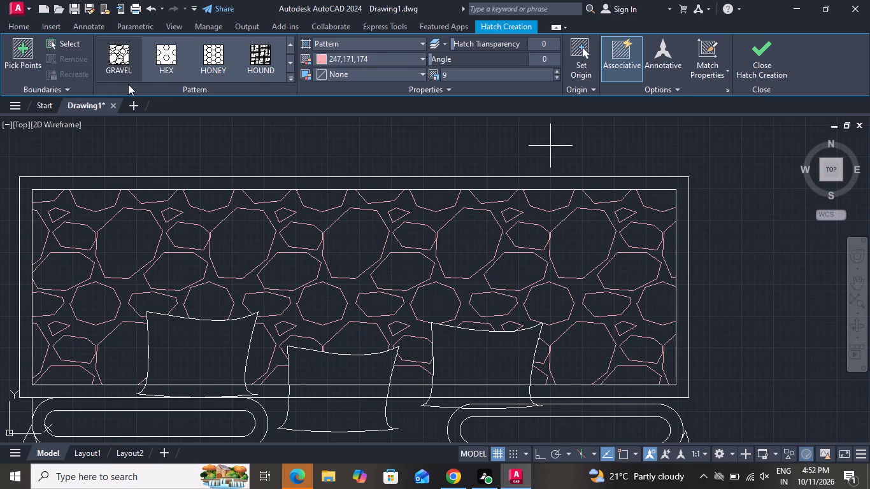
{"action": "scroll", "coordinate": [130, 83], "scroll_direction": "down", "scroll_amount": 1}
{"action": "scroll", "coordinate": [130, 83], "scroll_direction": "up", "scroll_amount": 1}
{"action": "scroll", "coordinate": [130, 83], "scroll_direction": "down", "scroll_amount": 9}
{"action": "scroll", "coordinate": [151, 62], "scroll_direction": "up", "scroll_amount": 1}
{"action": "scroll", "coordinate": [150, 62], "scroll_direction": "down", "scroll_amount": 4}
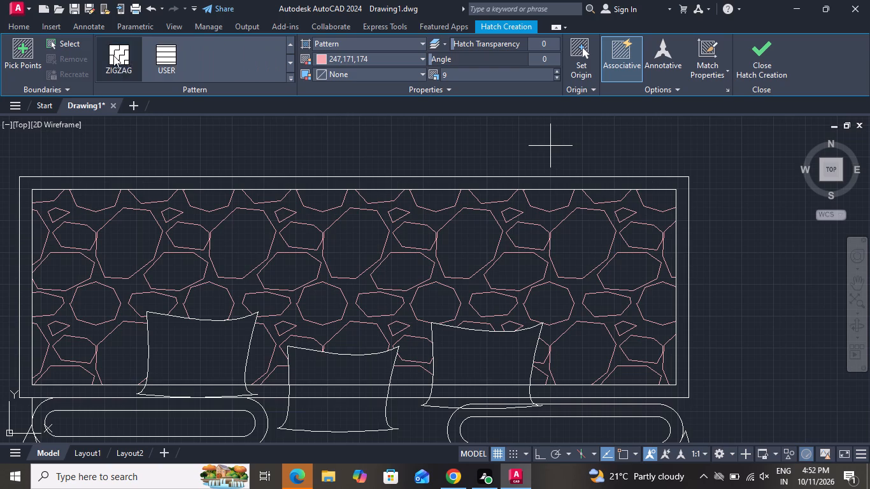
{"action": "scroll", "coordinate": [126, 66], "scroll_direction": "down", "scroll_amount": 3}
{"action": "scroll", "coordinate": [146, 94], "scroll_direction": "up", "scroll_amount": 3}
{"action": "scroll", "coordinate": [153, 78], "scroll_direction": "down", "scroll_amount": 1}
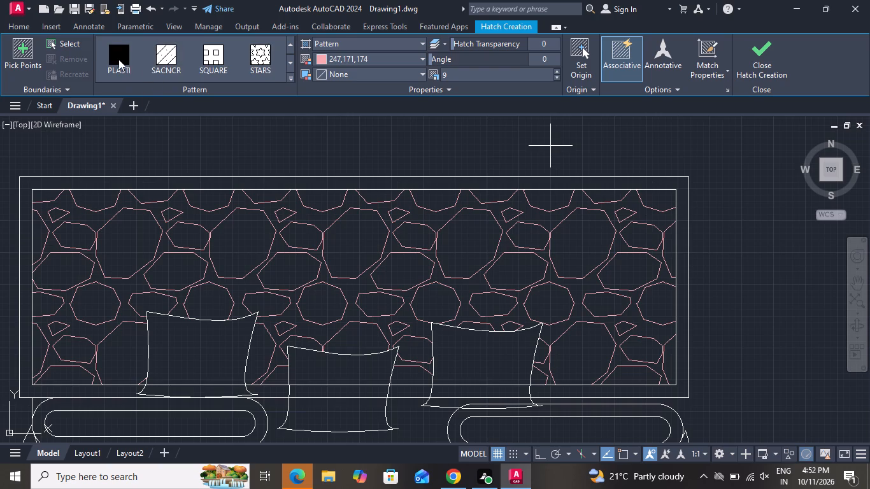
{"action": "scroll", "coordinate": [127, 62], "scroll_direction": "up", "scroll_amount": 1}
{"action": "scroll", "coordinate": [127, 62], "scroll_direction": "down", "scroll_amount": 1}
{"action": "scroll", "coordinate": [127, 62], "scroll_direction": "up", "scroll_amount": 3}
{"action": "scroll", "coordinate": [136, 64], "scroll_direction": "down", "scroll_amount": 1}
{"action": "scroll", "coordinate": [136, 64], "scroll_direction": "up", "scroll_amount": 14}
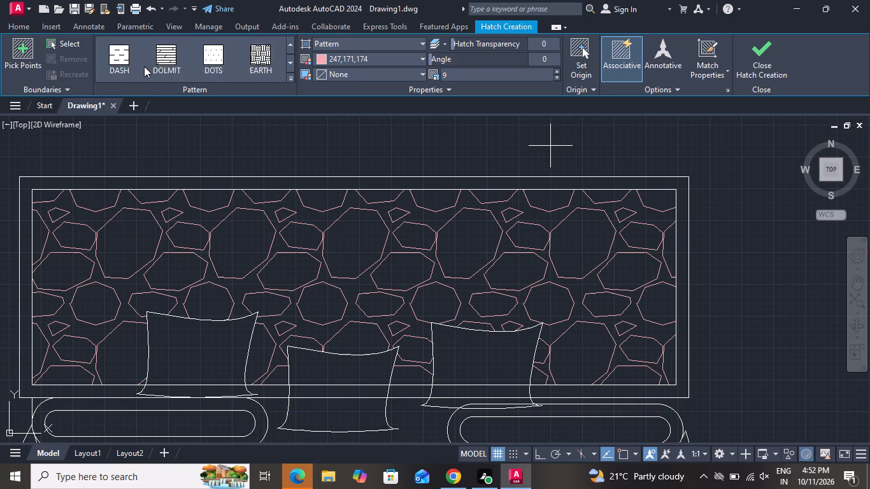
{"action": "scroll", "coordinate": [144, 66], "scroll_direction": "up", "scroll_amount": 18}
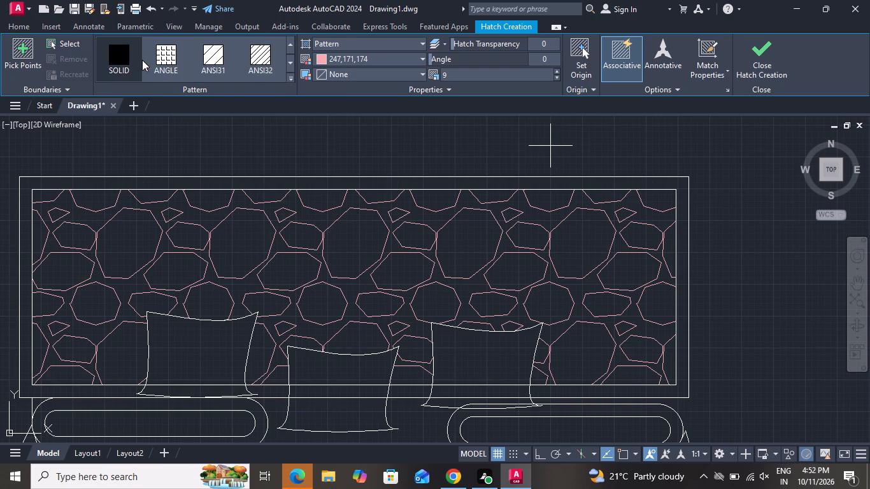
{"action": "left_click", "coordinate": [118, 55]}
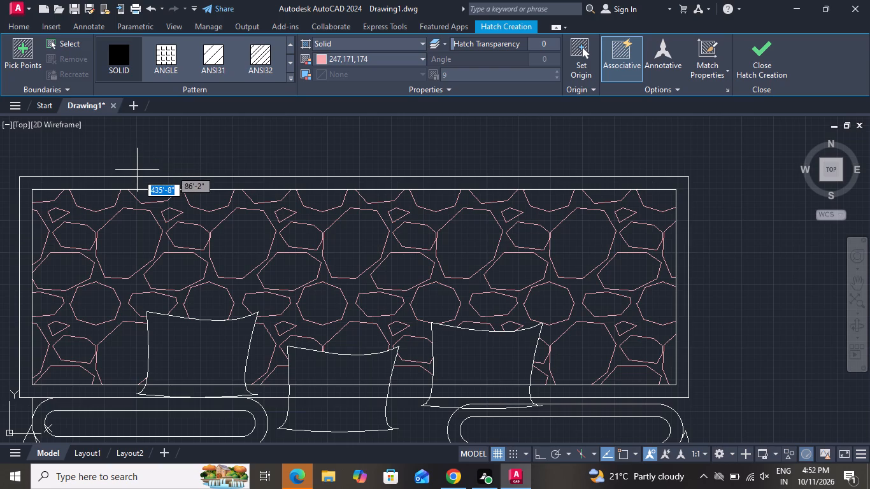
{"action": "left_click", "coordinate": [139, 183]}
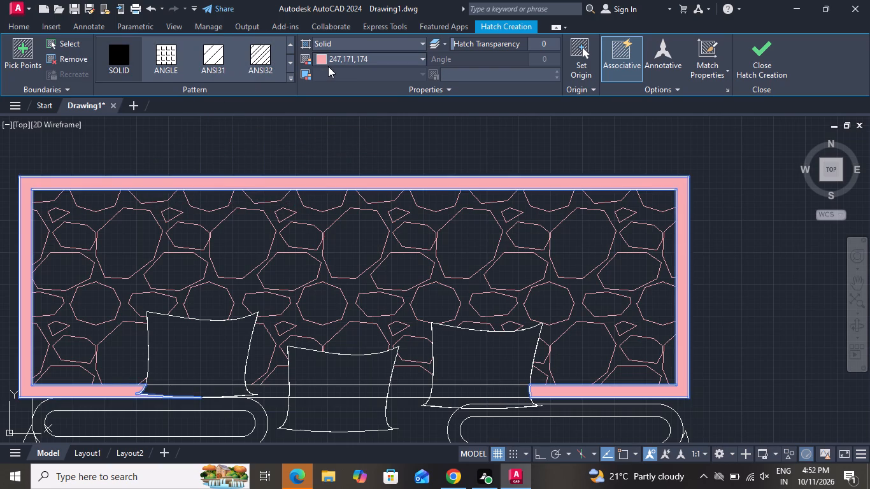
{"action": "scroll", "coordinate": [350, 265], "scroll_direction": "down", "scroll_amount": 4}
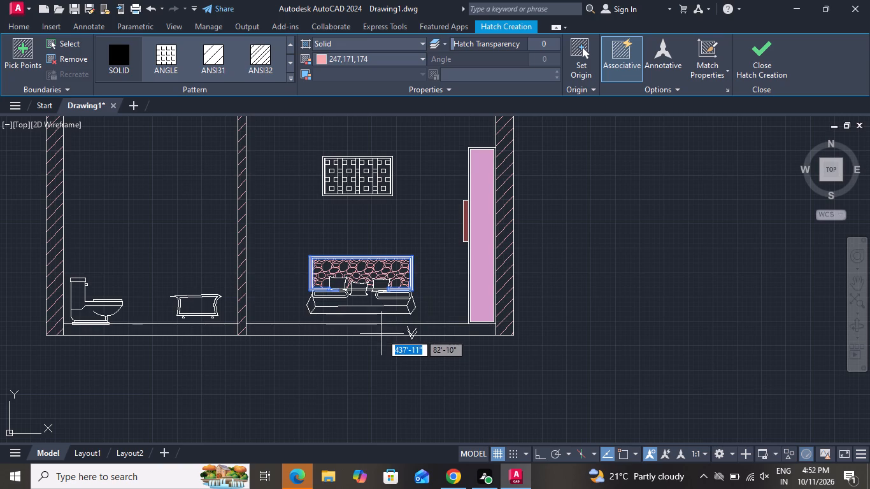
{"action": "left_click", "coordinate": [378, 59]}
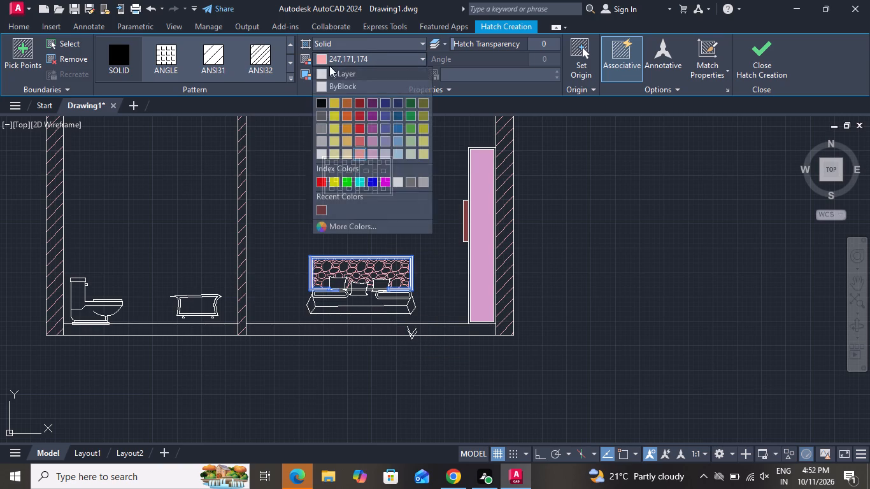
{"action": "left_click", "coordinate": [321, 102]}
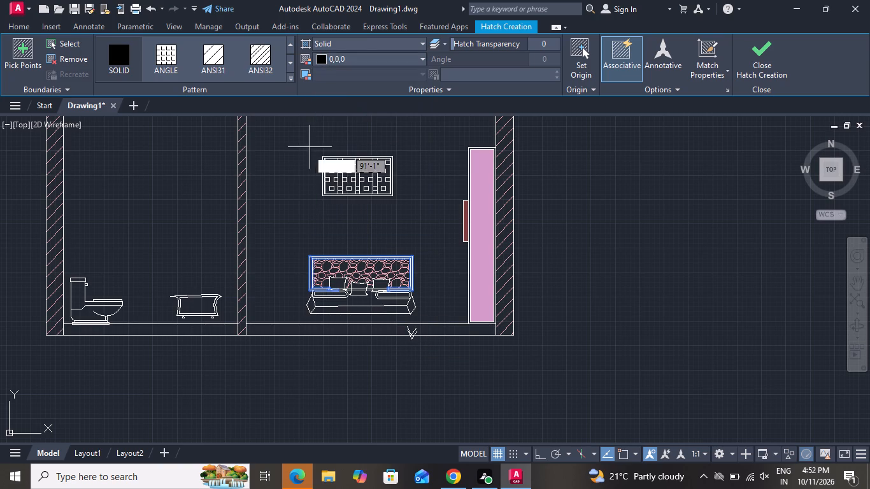
{"action": "right_click", "coordinate": [292, 189]}
{"action": "left_click", "coordinate": [297, 206]}
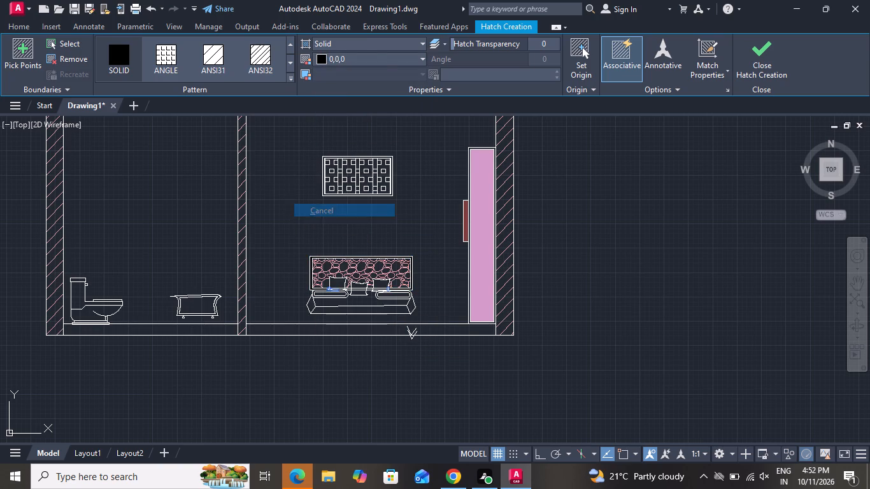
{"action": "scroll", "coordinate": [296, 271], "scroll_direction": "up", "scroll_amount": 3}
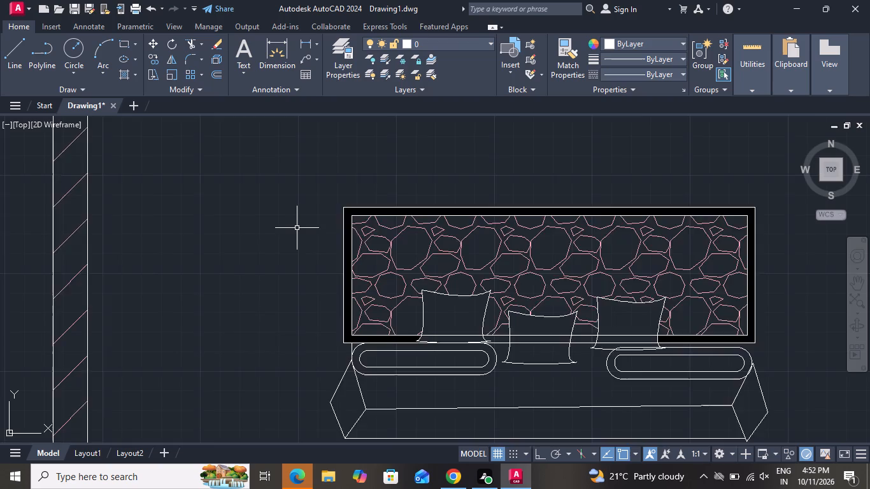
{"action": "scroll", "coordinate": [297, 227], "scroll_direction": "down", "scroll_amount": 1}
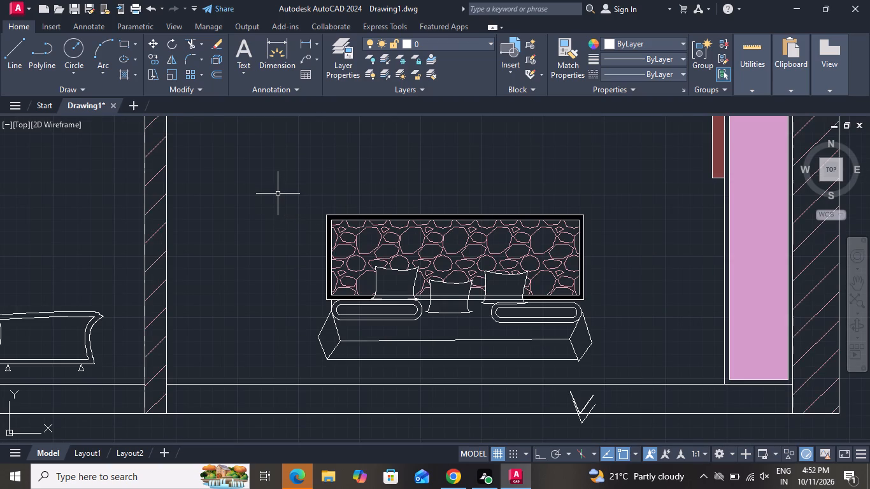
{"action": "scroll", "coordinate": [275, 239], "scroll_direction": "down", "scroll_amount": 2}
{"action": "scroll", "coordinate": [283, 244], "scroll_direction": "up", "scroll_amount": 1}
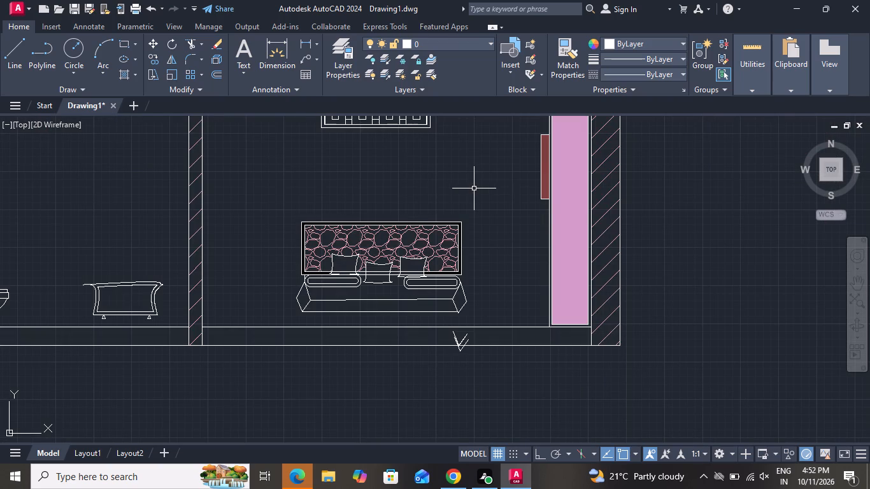
Move the whole bed with its headboard, pillows and cushions down so its base rests on the bedroom floor line.
{"action": "left_click", "coordinate": [474, 188]}
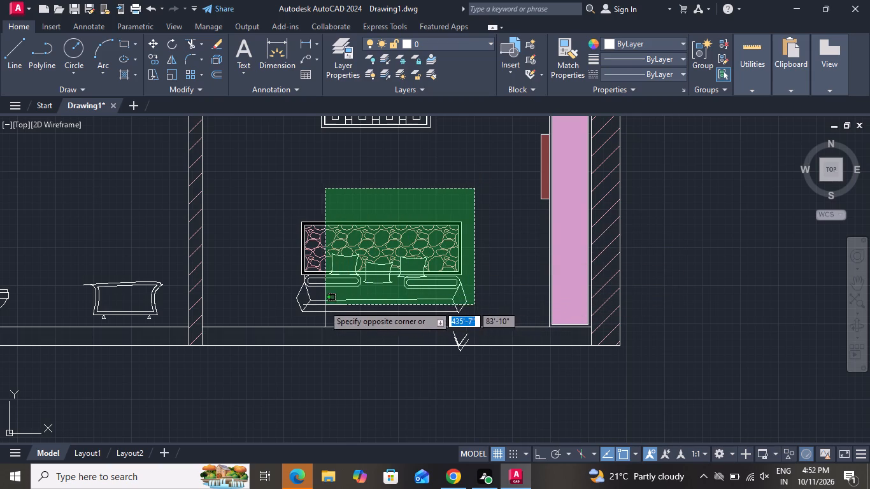
{"action": "left_click", "coordinate": [280, 320]}
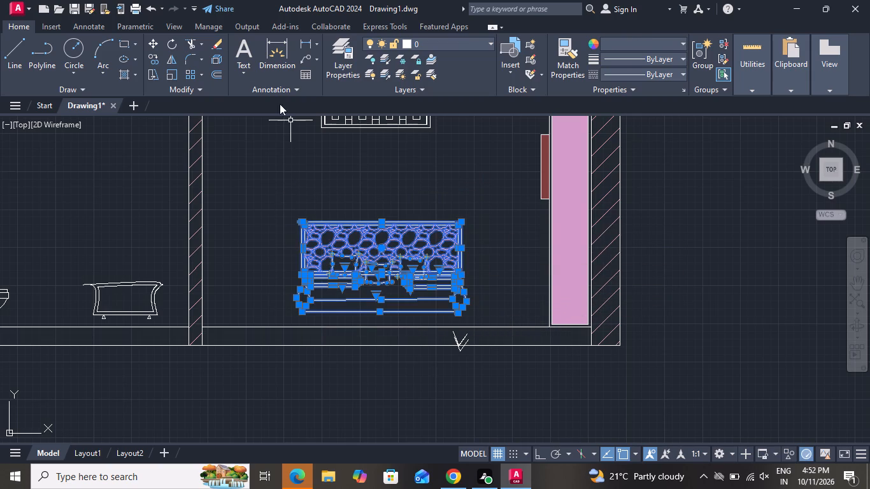
{"action": "left_click", "coordinate": [148, 41]}
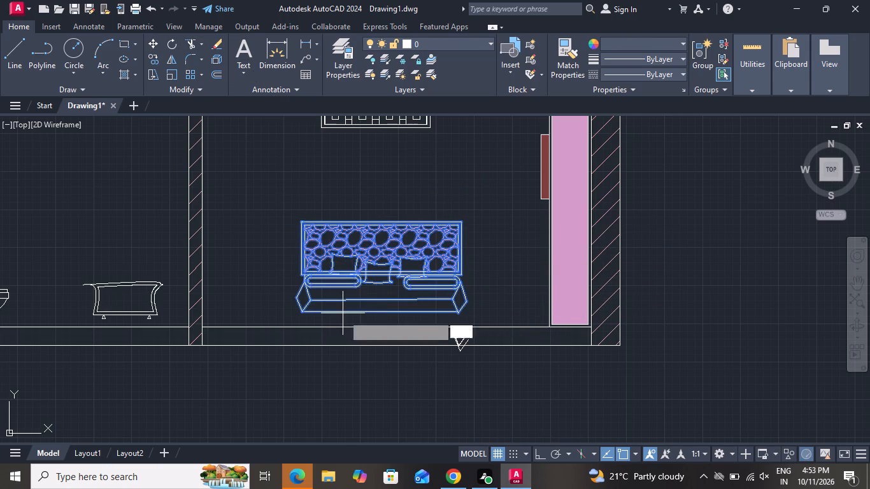
{"action": "left_click", "coordinate": [380, 312]}
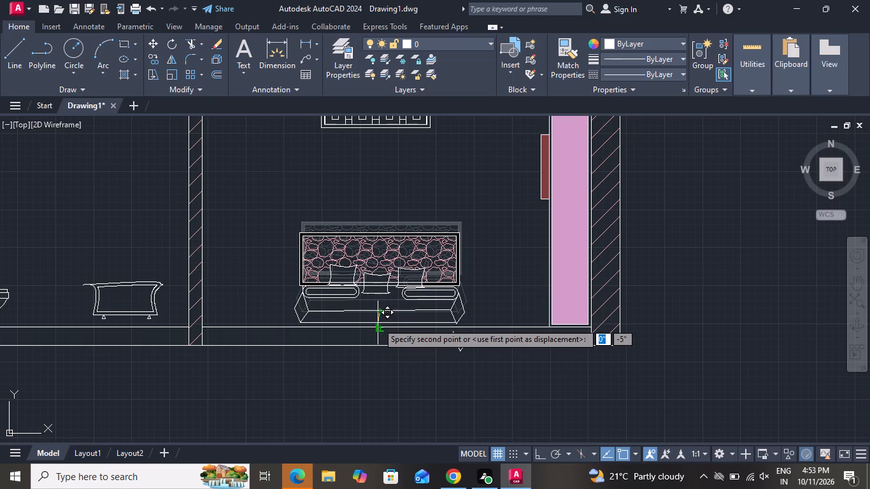
{"action": "scroll", "coordinate": [378, 328], "scroll_direction": "up", "scroll_amount": 3}
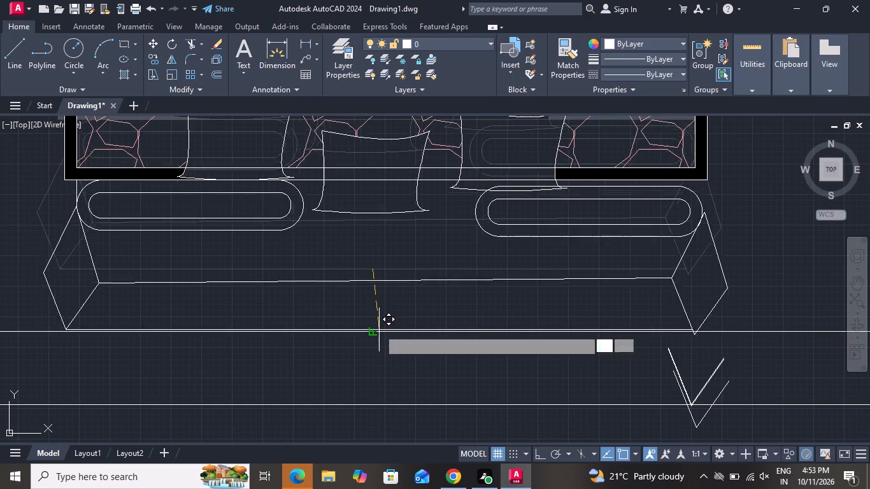
{"action": "left_click", "coordinate": [373, 329]}
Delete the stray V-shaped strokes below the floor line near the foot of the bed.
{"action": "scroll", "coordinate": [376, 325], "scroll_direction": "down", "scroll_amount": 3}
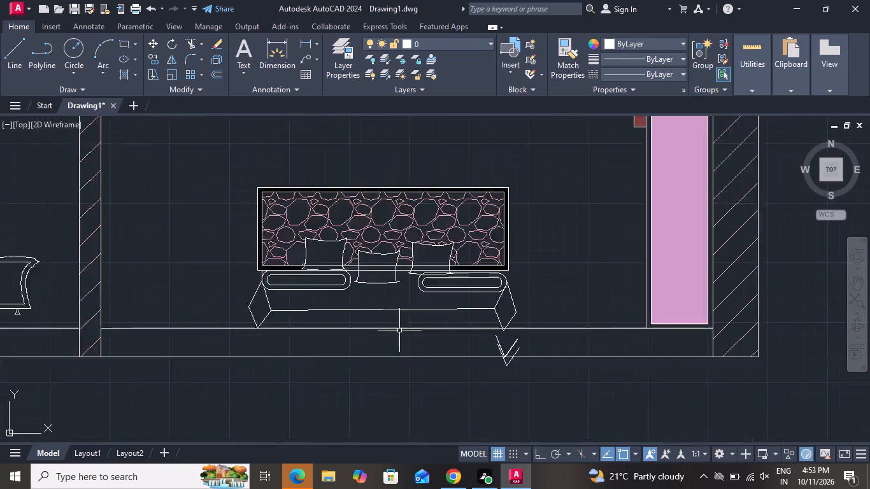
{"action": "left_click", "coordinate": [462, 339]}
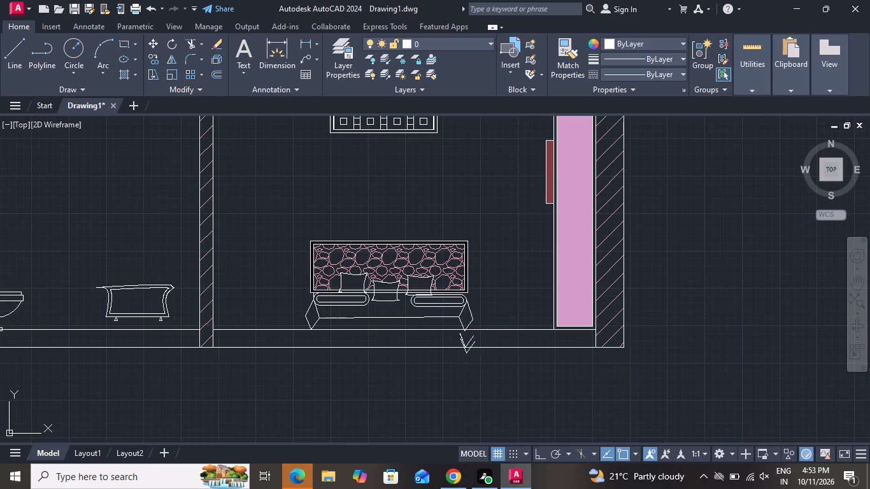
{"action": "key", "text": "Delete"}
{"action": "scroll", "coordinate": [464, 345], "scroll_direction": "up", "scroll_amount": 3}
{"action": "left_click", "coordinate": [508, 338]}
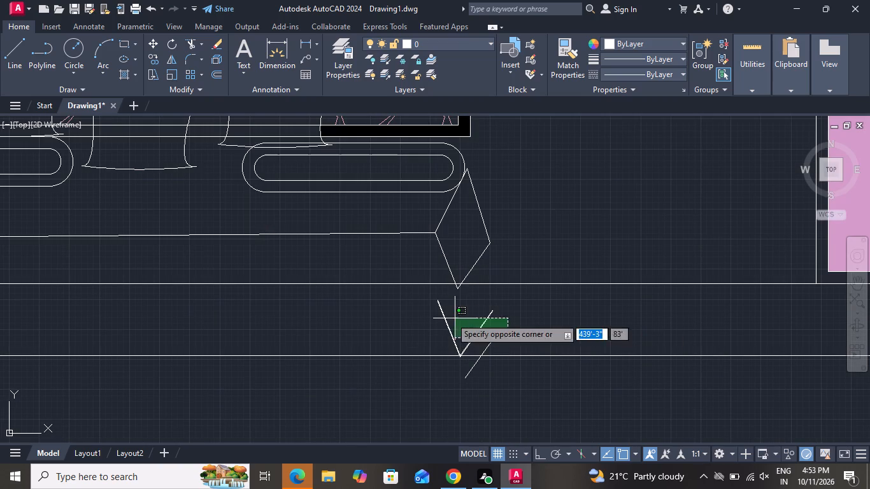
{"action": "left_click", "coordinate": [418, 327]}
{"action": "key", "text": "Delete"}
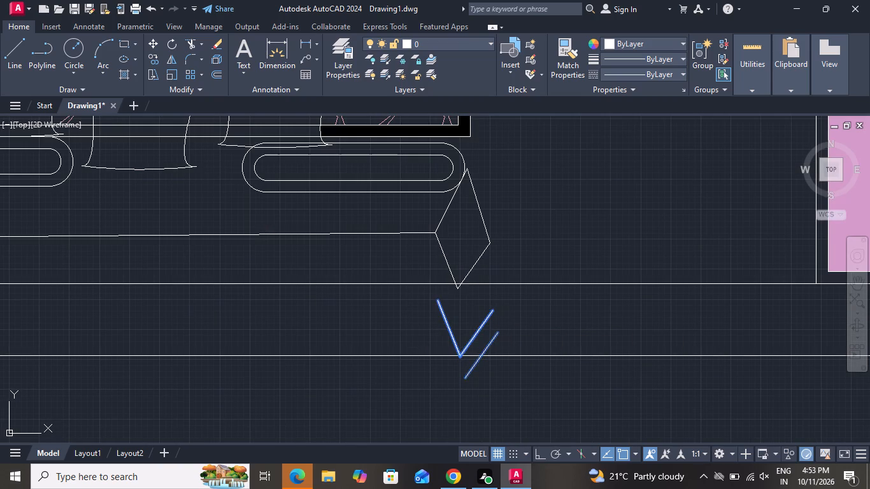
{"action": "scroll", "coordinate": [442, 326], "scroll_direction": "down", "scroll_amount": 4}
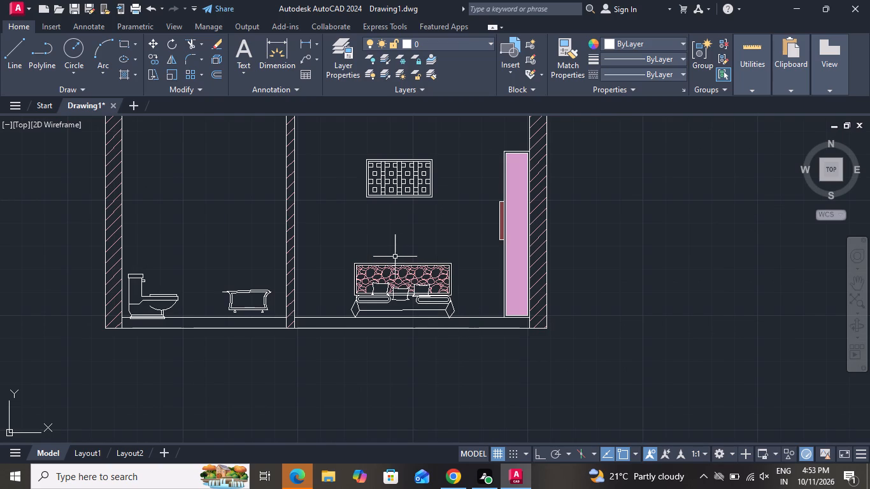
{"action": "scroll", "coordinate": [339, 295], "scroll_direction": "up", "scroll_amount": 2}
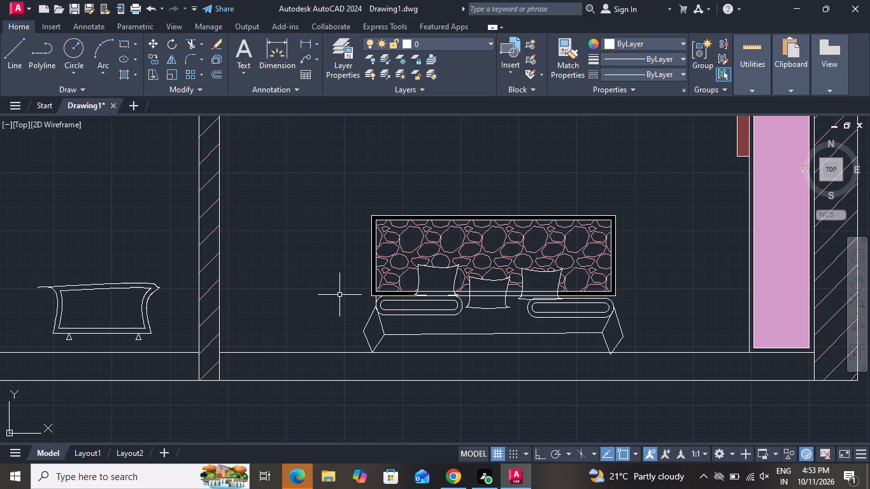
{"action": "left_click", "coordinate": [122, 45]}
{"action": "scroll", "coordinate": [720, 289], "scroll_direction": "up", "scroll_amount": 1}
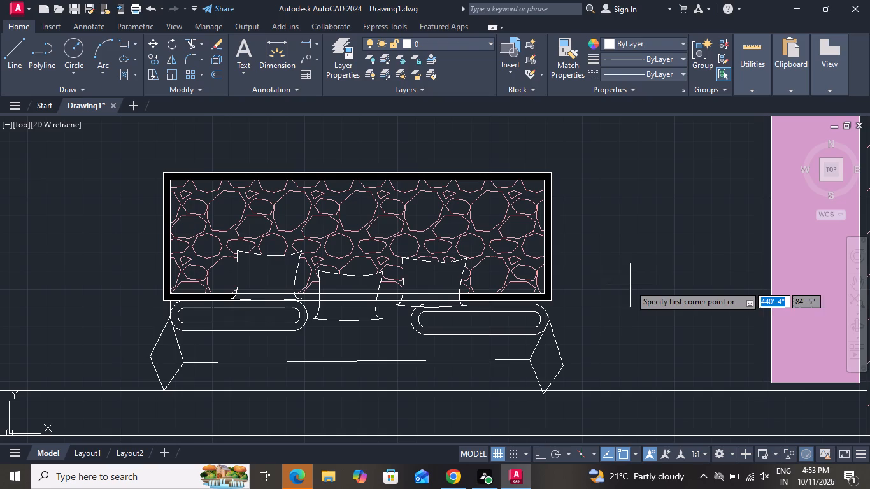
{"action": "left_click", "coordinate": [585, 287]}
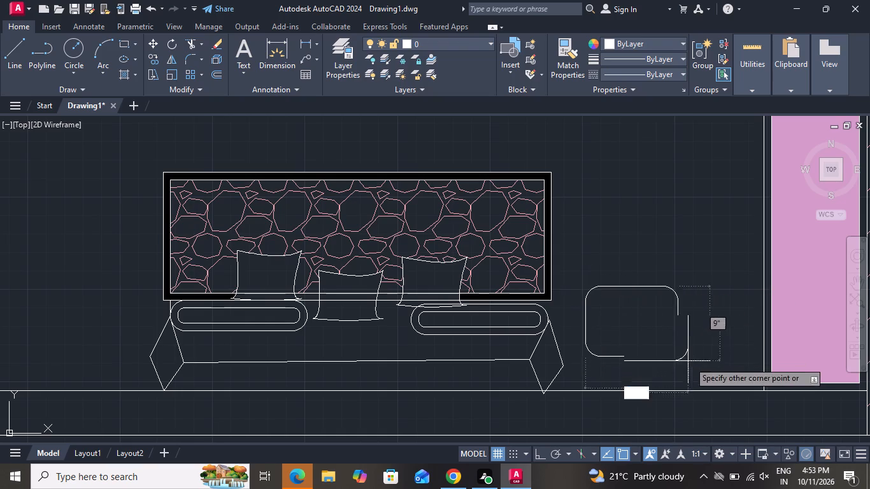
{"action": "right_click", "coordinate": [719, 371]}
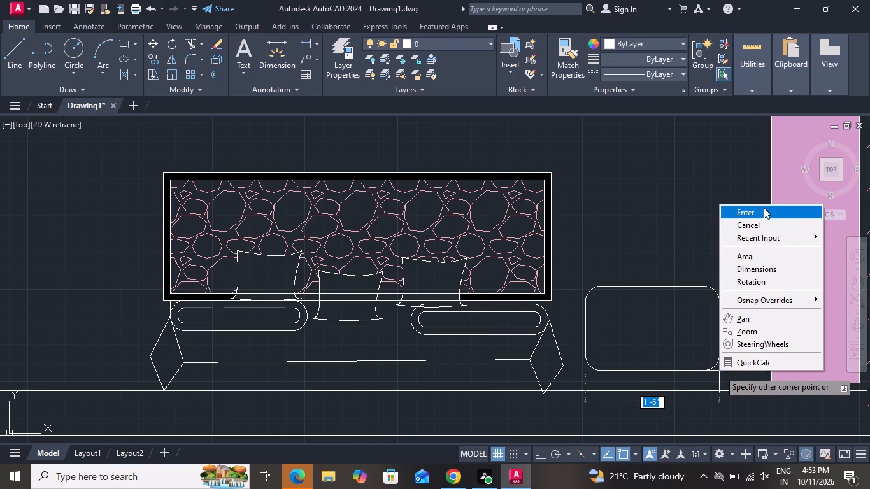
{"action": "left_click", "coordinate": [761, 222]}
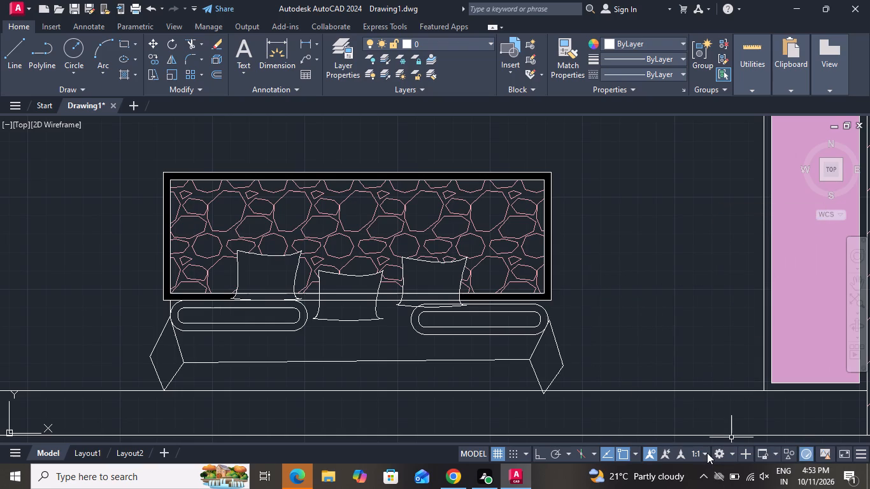
Redefine the rectangle fillet radius with two points picked in the empty area above the toilet and bathtub.
{"action": "type", "text": "rec f"}
{"action": "key", "text": "space"}
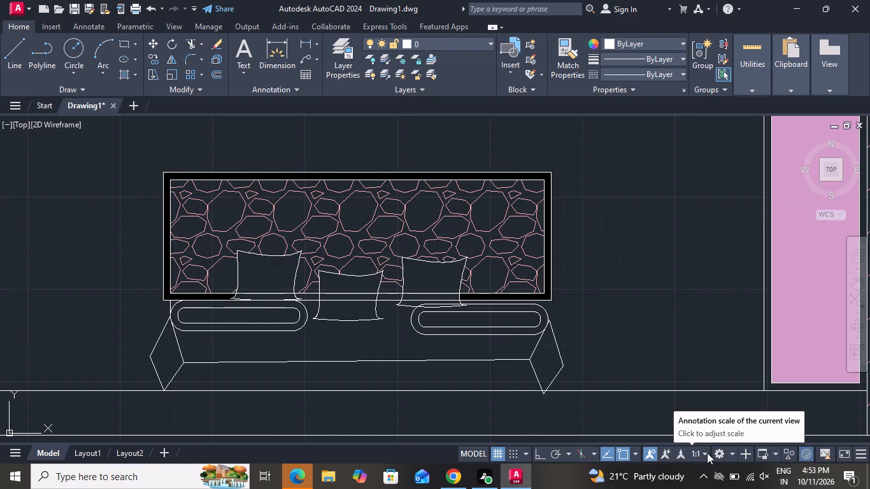
{"action": "type", "text": "o"}
{"action": "key", "text": "space"}
{"action": "scroll", "coordinate": [785, 253], "scroll_direction": "down", "scroll_amount": 2}
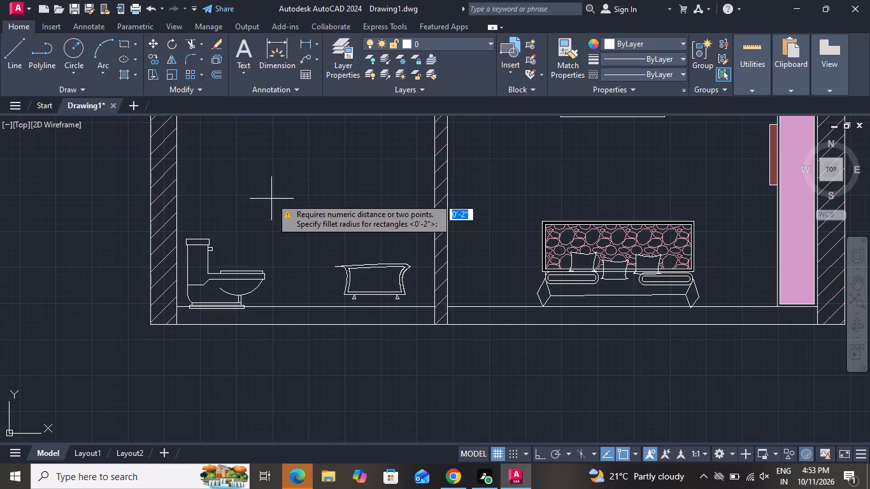
{"action": "left_click", "coordinate": [271, 197]}
{"action": "double_click", "coordinate": [336, 195]}
{"action": "left_click", "coordinate": [297, 213]}
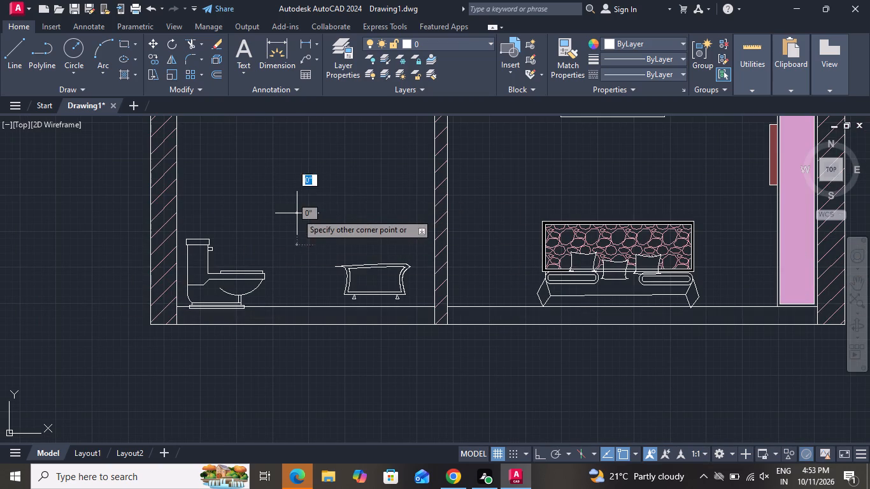
{"action": "right_click", "coordinate": [313, 174]}
{"action": "left_click", "coordinate": [322, 193]}
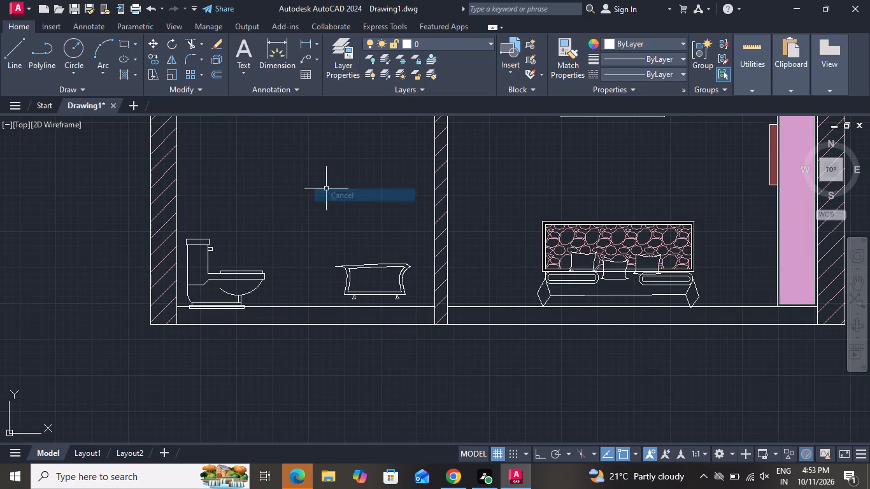
Draw a square-cornered rectangle about 1'-4" by 11" between the bed and the wardrobe, just above the floor line.
{"action": "left_click", "coordinate": [122, 46]}
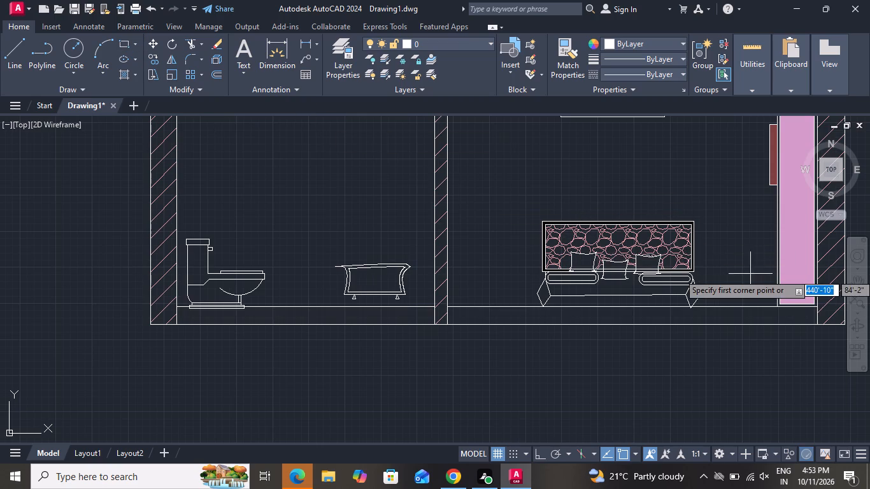
{"action": "scroll", "coordinate": [741, 266], "scroll_direction": "up", "scroll_amount": 2}
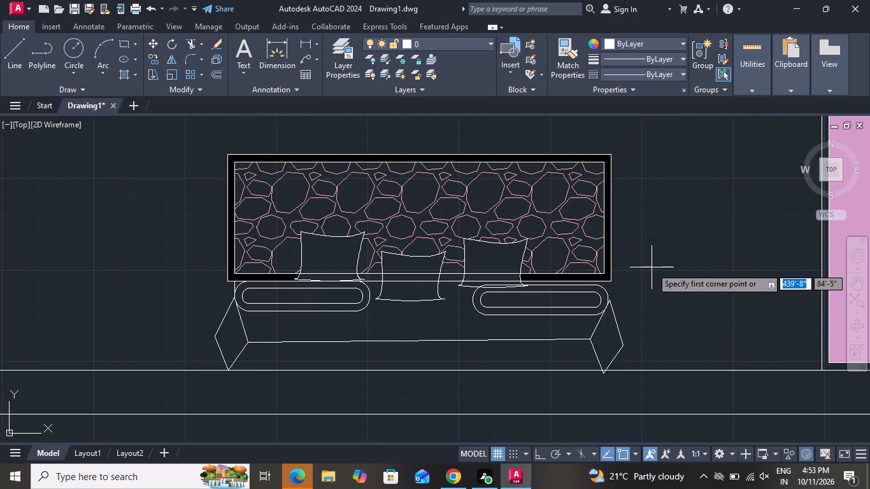
{"action": "left_click", "coordinate": [652, 267]}
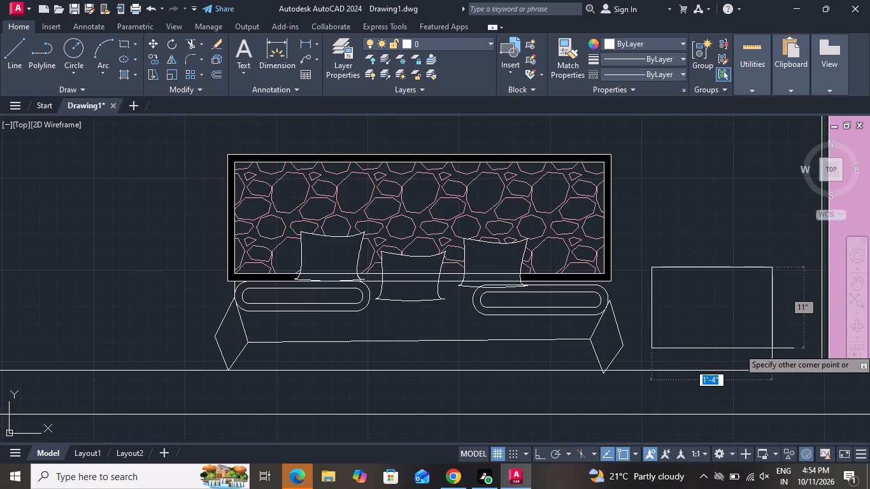
{"action": "left_click", "coordinate": [772, 348]}
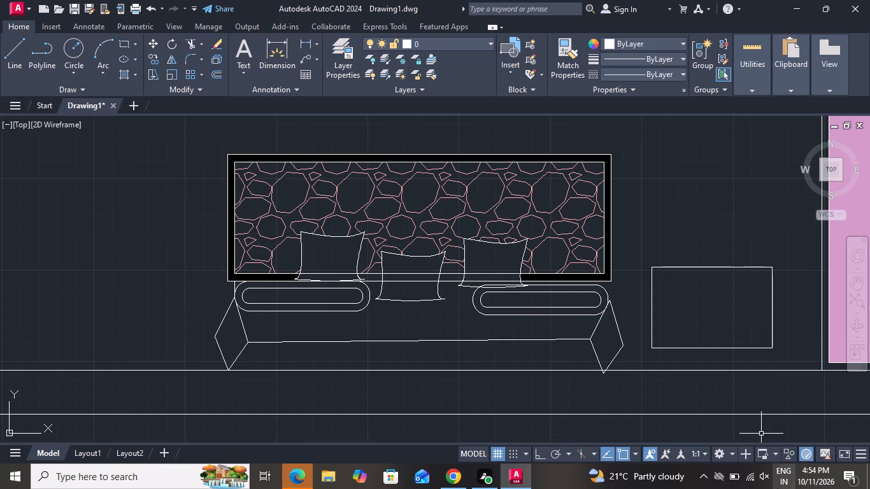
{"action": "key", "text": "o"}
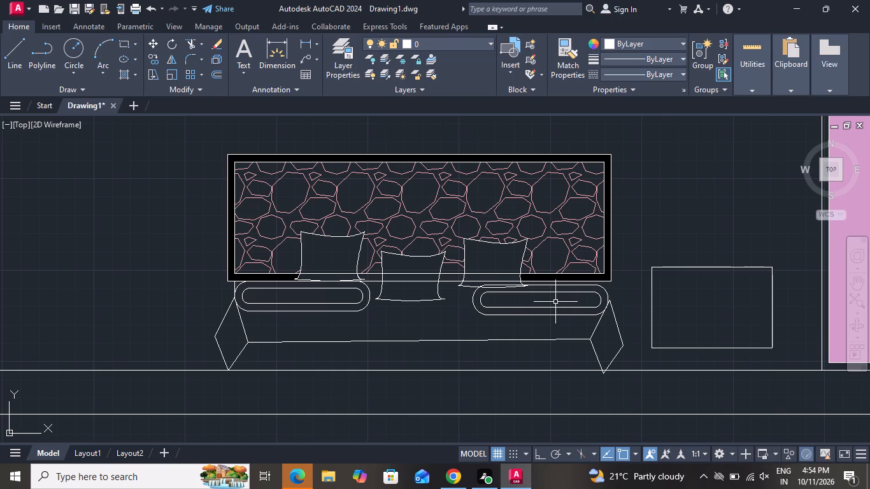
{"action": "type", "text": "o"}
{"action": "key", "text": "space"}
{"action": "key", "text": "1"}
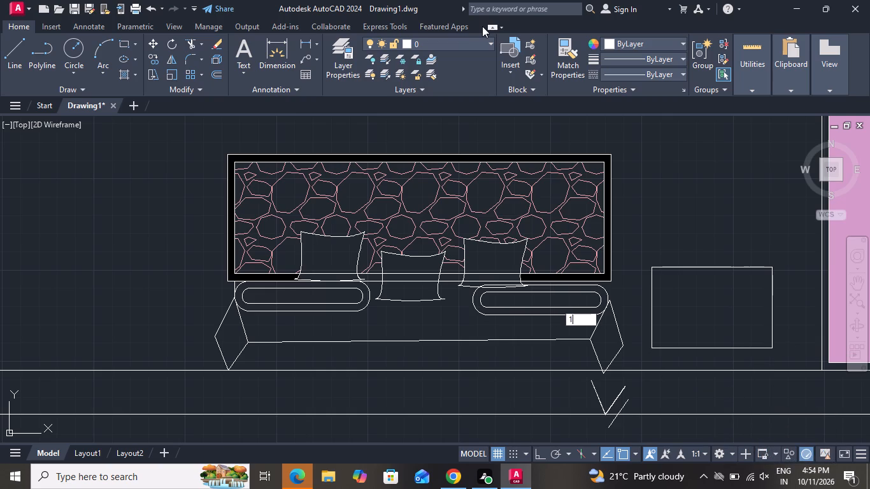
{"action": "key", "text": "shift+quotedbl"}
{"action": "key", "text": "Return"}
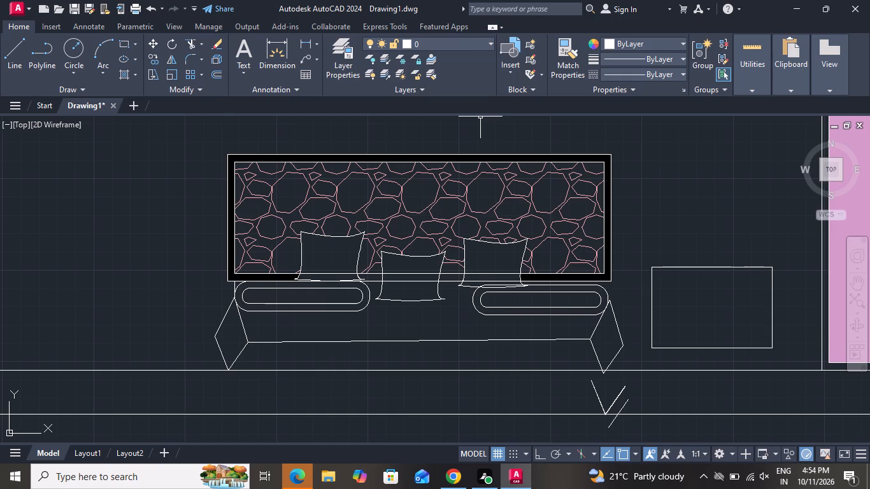
Offset the new rectangle beside the bed inward by 1".
{"action": "type", "text": "o"}
{"action": "key", "text": "space"}
{"action": "key", "text": "1"}
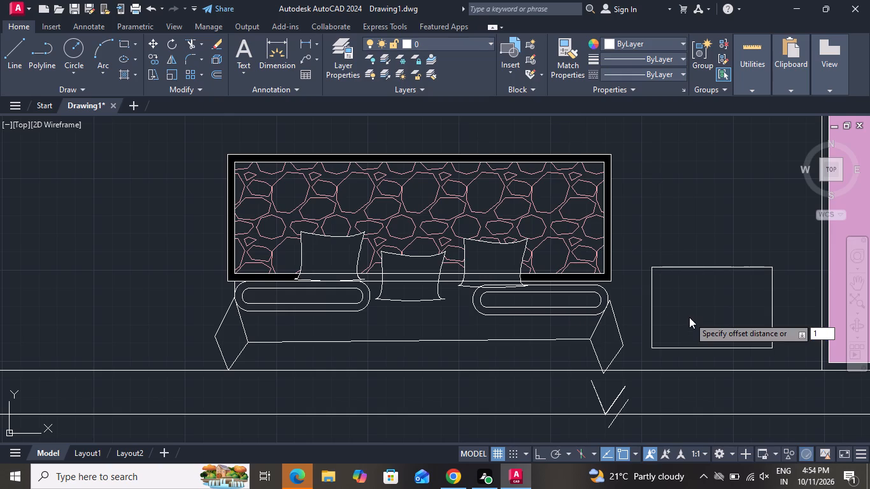
{"action": "key", "text": "shift+quotedbl"}
{"action": "key", "text": "Return"}
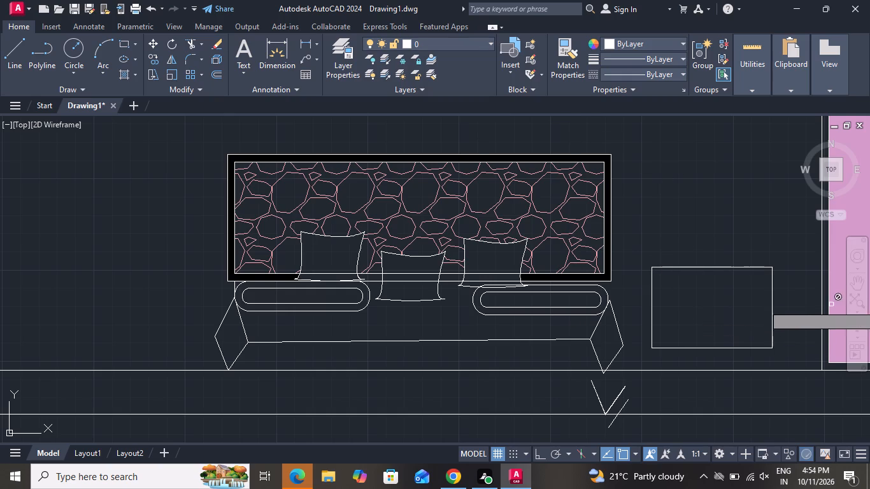
{"action": "left_click", "coordinate": [760, 269]}
{"action": "left_click", "coordinate": [749, 294]}
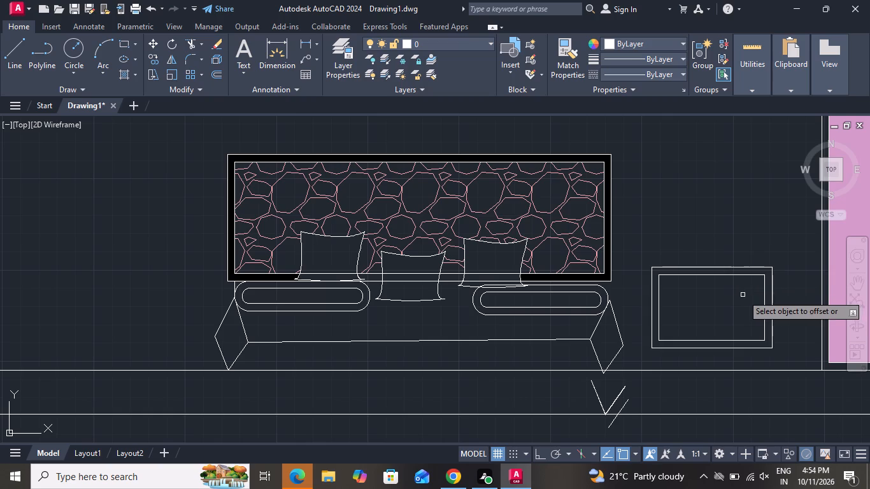
{"action": "right_click", "coordinate": [741, 295]}
{"action": "left_click", "coordinate": [746, 312]}
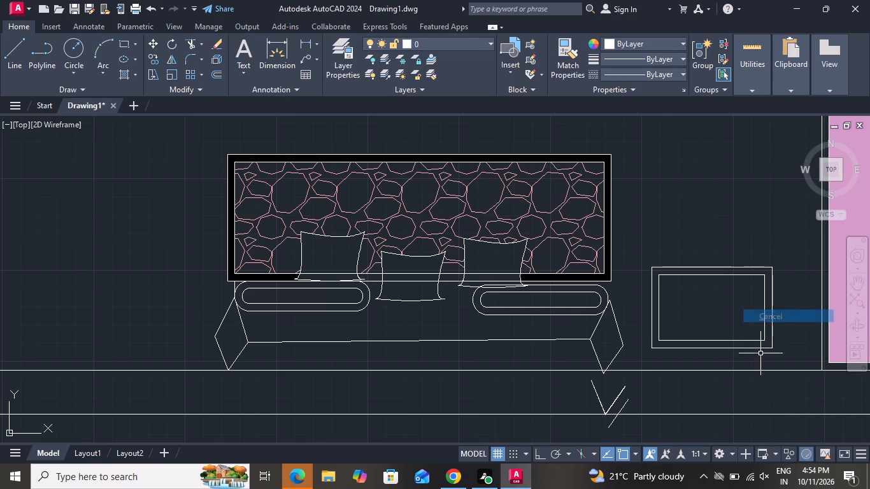
Draw a horizontal line across the bedside unit's inner rectangle at mid-height, from one side edge to the other.
{"action": "left_click", "coordinate": [18, 52]}
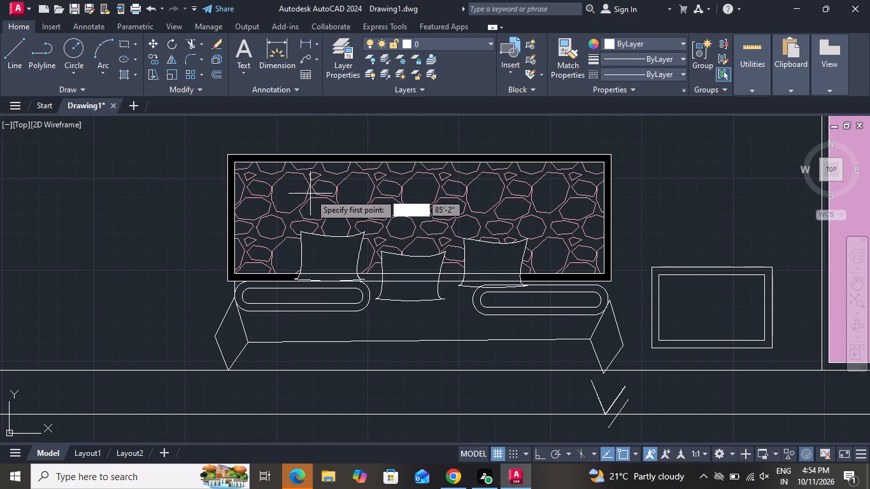
{"action": "scroll", "coordinate": [657, 305], "scroll_direction": "up", "scroll_amount": 2}
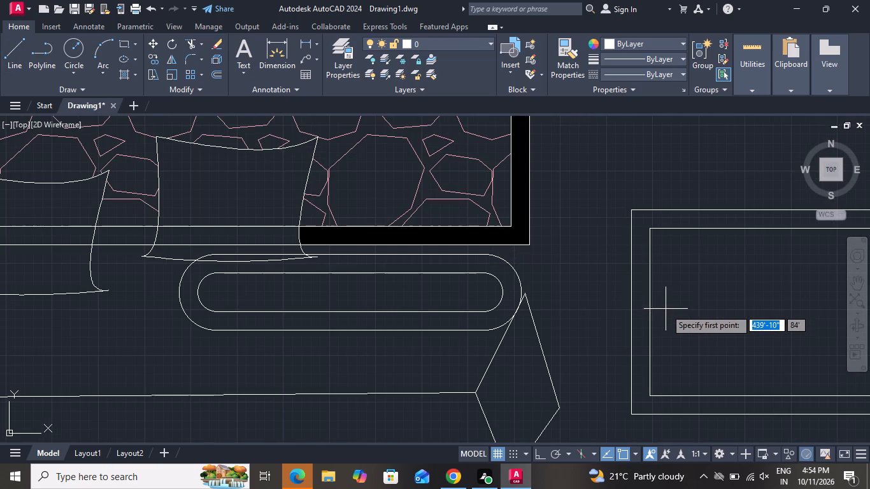
{"action": "left_click", "coordinate": [648, 311]}
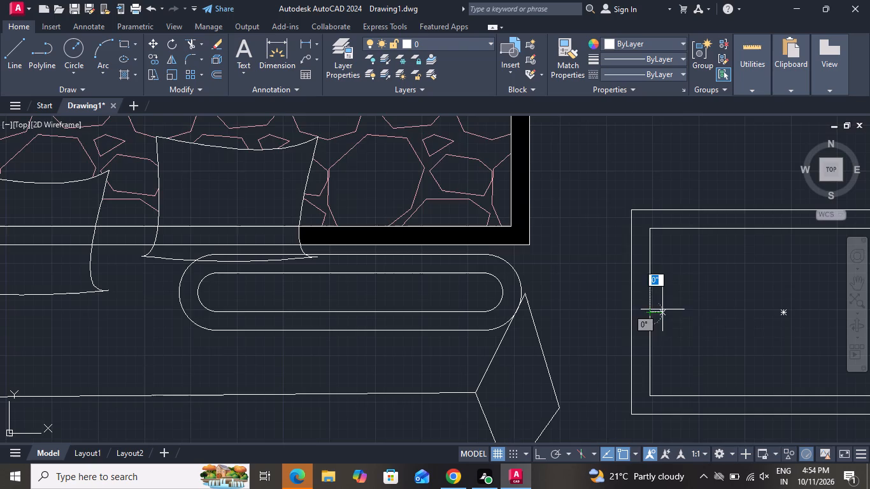
{"action": "scroll", "coordinate": [678, 320], "scroll_direction": "down", "scroll_amount": 3}
{"action": "scroll", "coordinate": [723, 314], "scroll_direction": "up", "scroll_amount": 1}
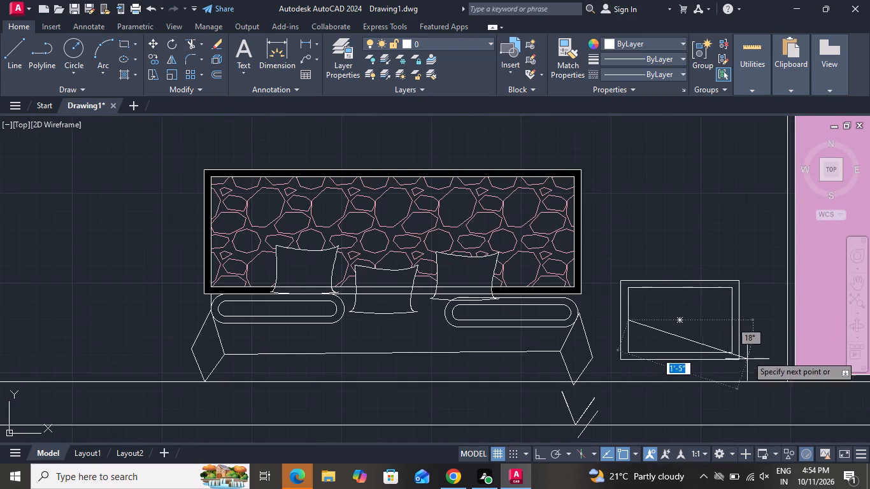
{"action": "left_click", "coordinate": [534, 446]}
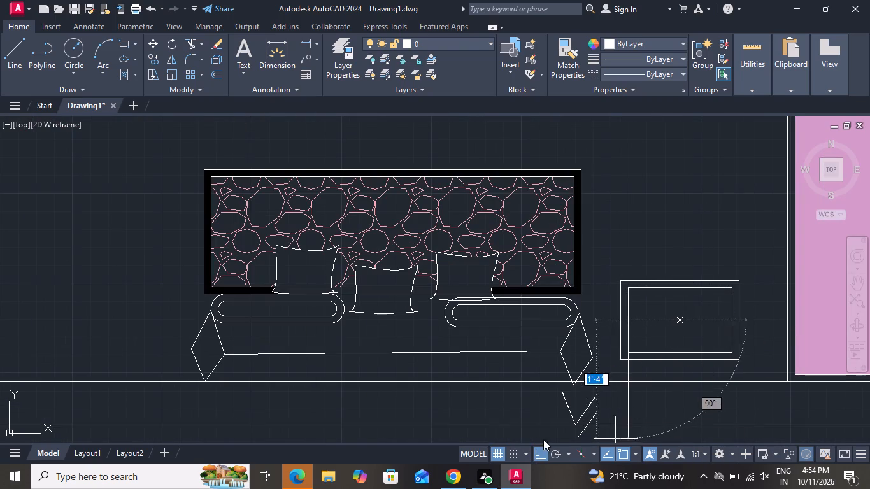
{"action": "left_click", "coordinate": [734, 318]}
{"action": "right_click", "coordinate": [734, 318]}
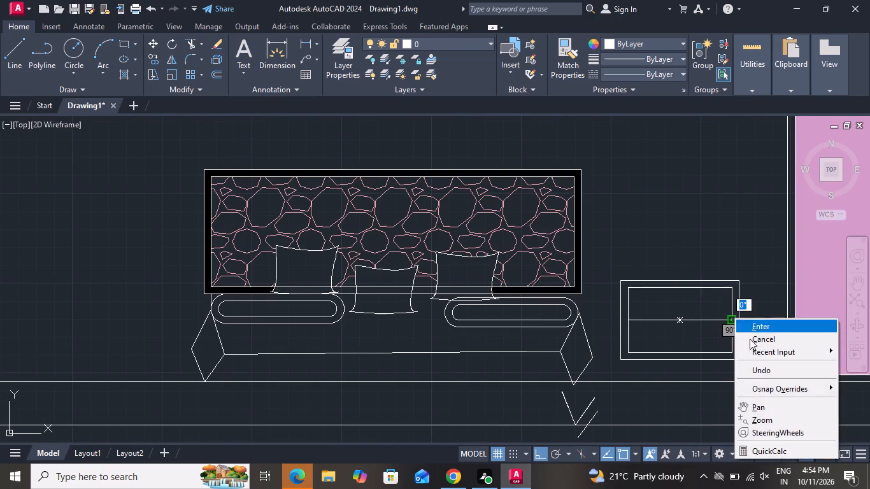
{"action": "left_click", "coordinate": [750, 340]}
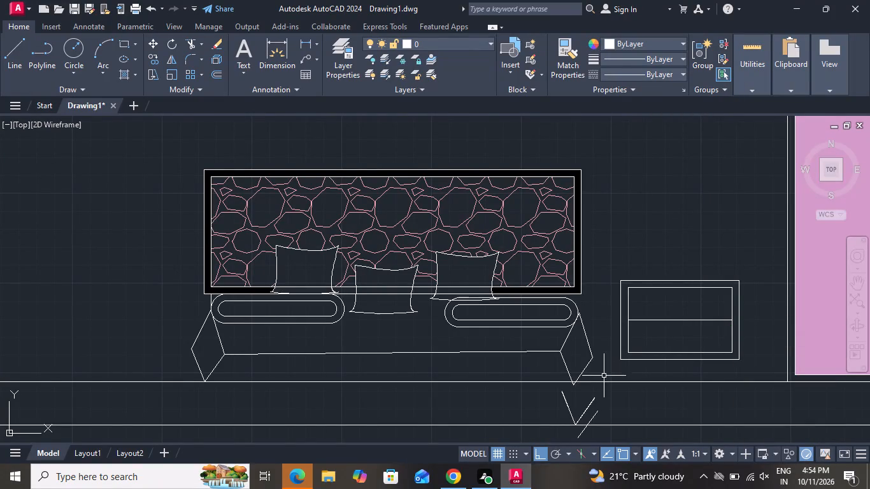
Offset the bedside unit's horizontal middle line by 1" both upward and downward.
{"action": "key", "text": "p"}
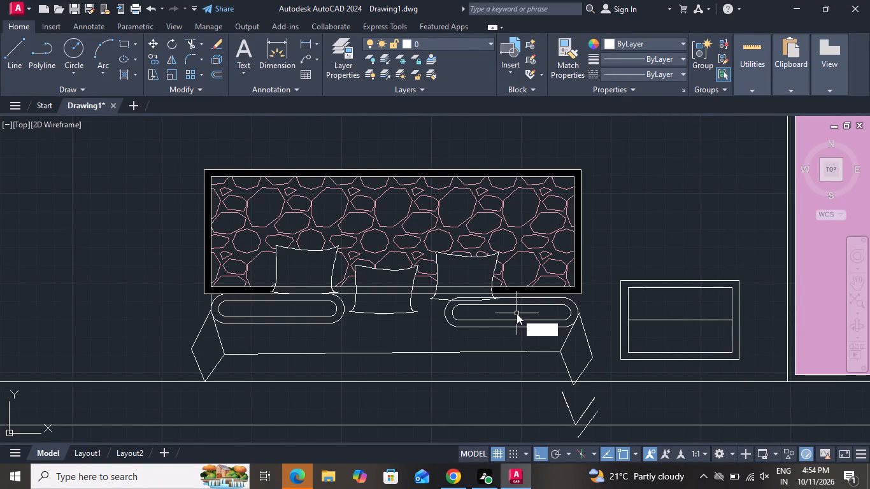
{"action": "key", "text": "BackSpace"}
{"action": "type", "text": "o"}
{"action": "key", "text": "space"}
{"action": "key", "text": "1"}
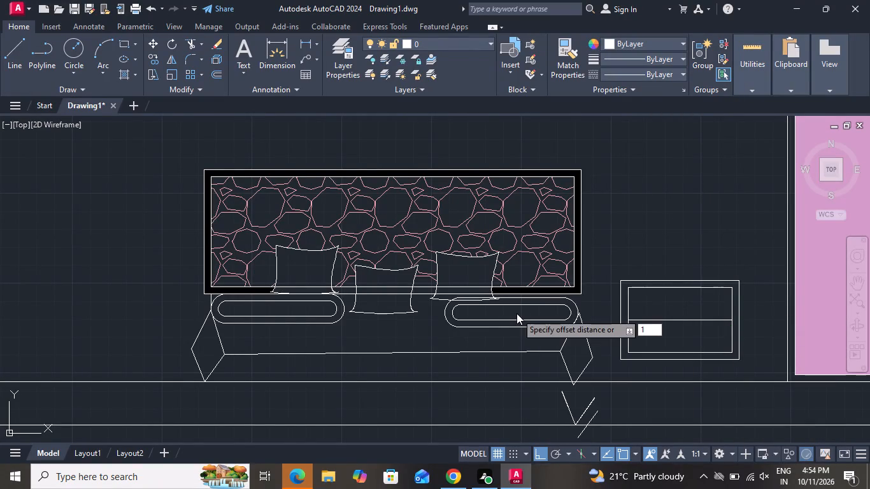
{"action": "key", "text": "shift+quotedbl"}
{"action": "key", "text": "Return"}
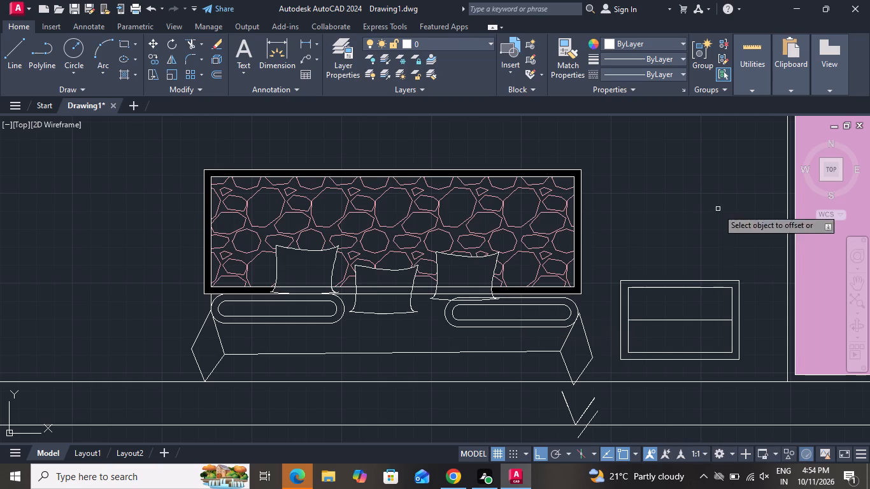
{"action": "left_click", "coordinate": [703, 319]}
{"action": "left_click", "coordinate": [701, 323]}
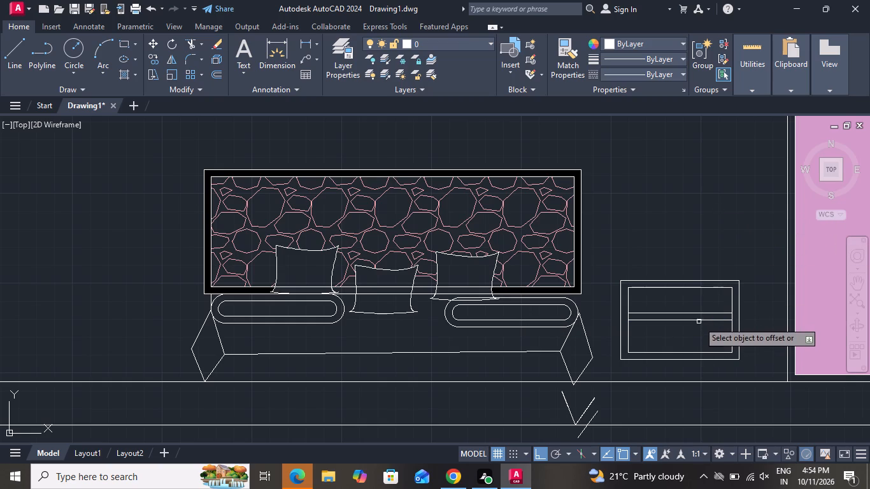
{"action": "left_click", "coordinate": [699, 319]}
{"action": "left_click", "coordinate": [699, 323]}
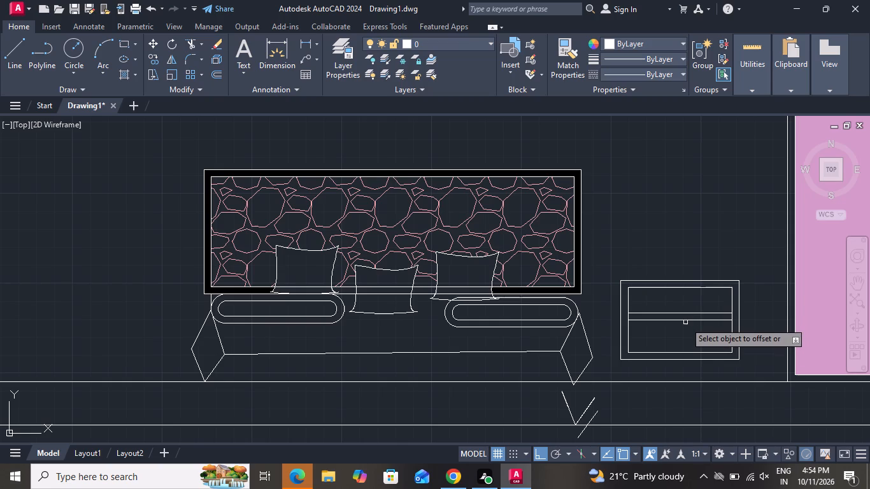
{"action": "left_click", "coordinate": [685, 322]}
{"action": "left_click", "coordinate": [682, 332]}
{"action": "right_click", "coordinate": [676, 334]}
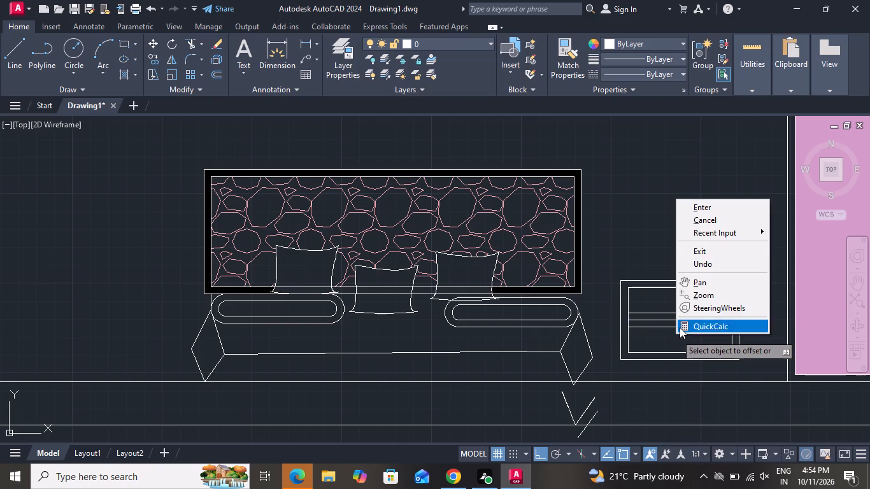
{"action": "left_click", "coordinate": [711, 222]}
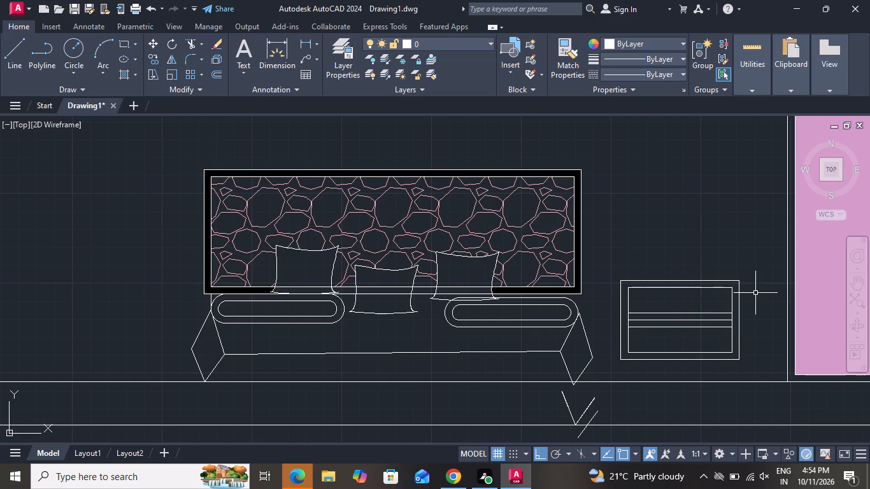
Draw a narrow rectangular leg under the bedside unit's lower corner nearest the bed, as wide as the unit's frame.
{"action": "scroll", "coordinate": [753, 285], "scroll_direction": "up", "scroll_amount": 1}
{"action": "scroll", "coordinate": [741, 271], "scroll_direction": "down", "scroll_amount": 2}
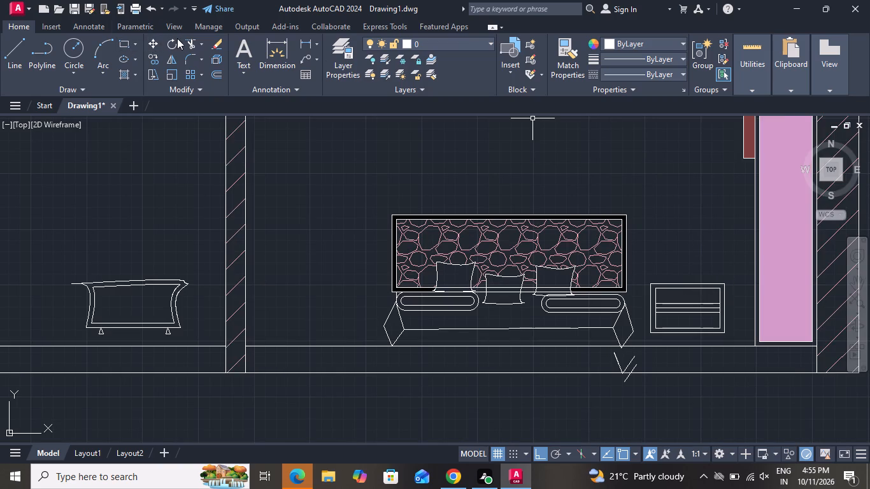
{"action": "left_click", "coordinate": [122, 39]}
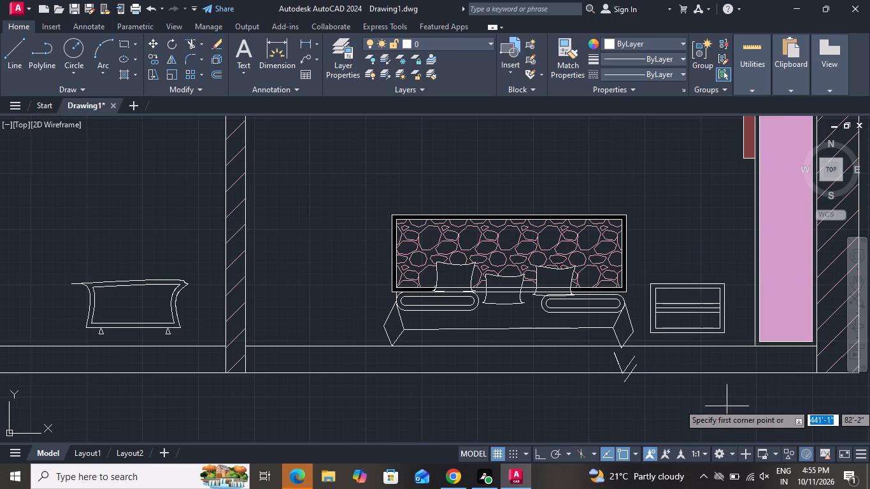
{"action": "scroll", "coordinate": [713, 383], "scroll_direction": "up", "scroll_amount": 2}
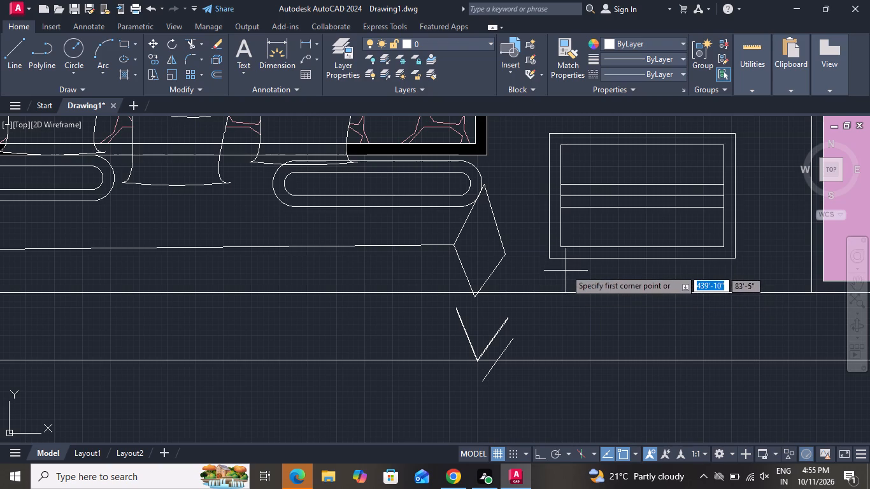
{"action": "left_click", "coordinate": [561, 260]}
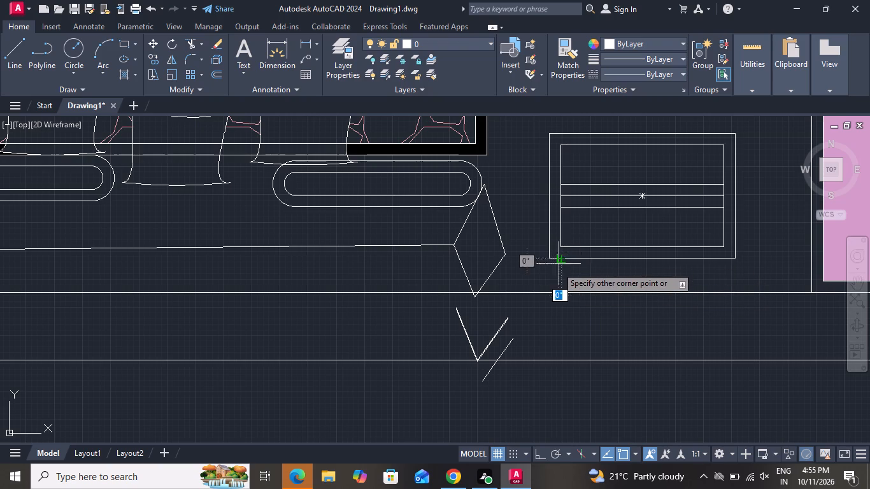
{"action": "left_click", "coordinate": [550, 278]}
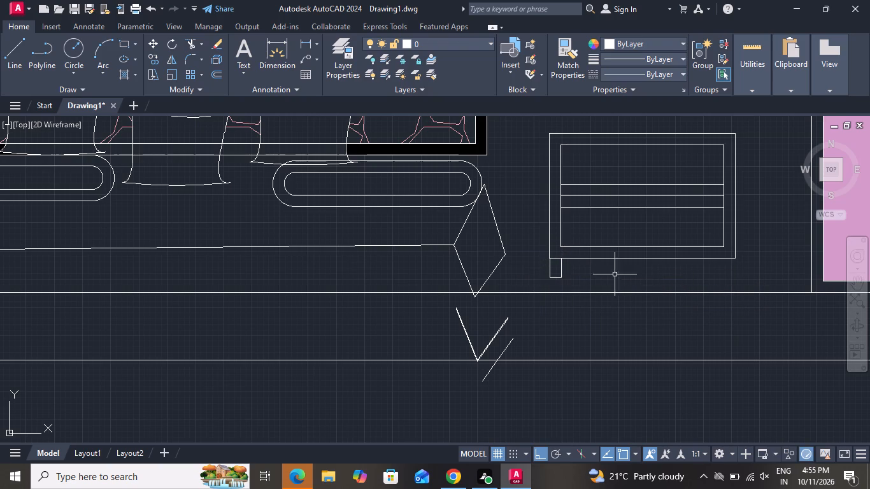
Copy the leg 1'-3" horizontally to the unit's lower corner nearest the wardrobe.
{"action": "left_click", "coordinate": [582, 272]}
{"action": "left_click", "coordinate": [549, 276]}
{"action": "left_click", "coordinate": [149, 57]}
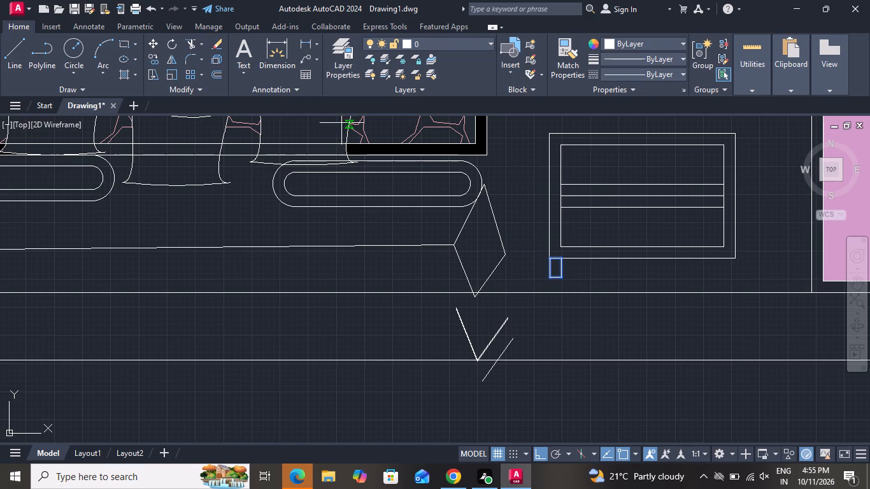
{"action": "left_click", "coordinate": [548, 261]}
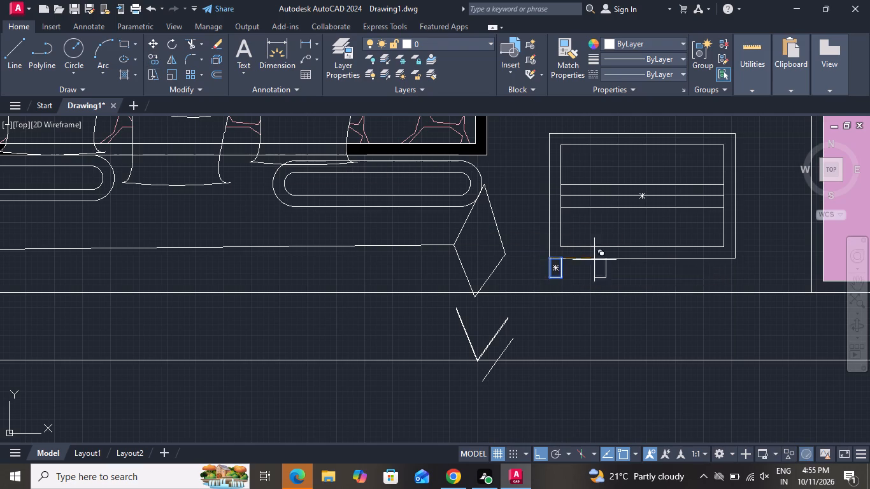
{"action": "left_click", "coordinate": [723, 266]}
{"action": "scroll", "coordinate": [669, 316], "scroll_direction": "down", "scroll_amount": 1}
{"action": "right_click", "coordinate": [667, 315]}
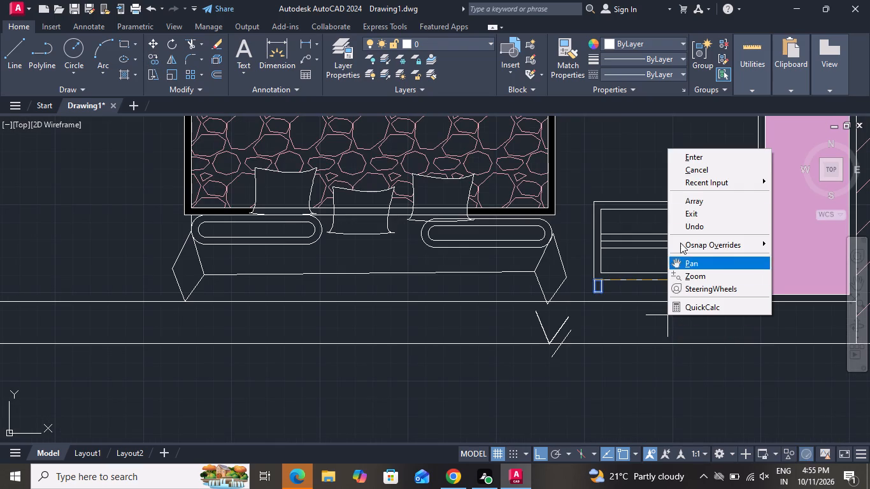
{"action": "left_click", "coordinate": [701, 162]}
Delete the original middle line of the bedside unit, between the two offset lines.
{"action": "scroll", "coordinate": [590, 322], "scroll_direction": "down", "scroll_amount": 1}
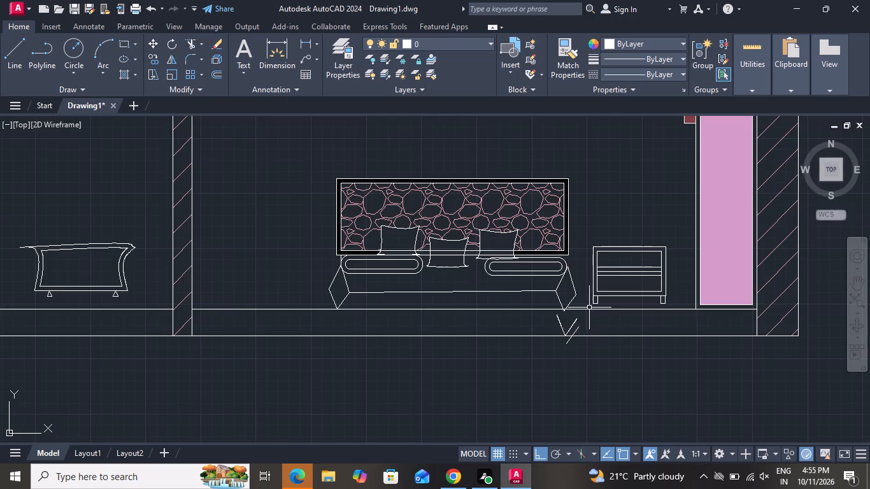
{"action": "scroll", "coordinate": [638, 249], "scroll_direction": "up", "scroll_amount": 2}
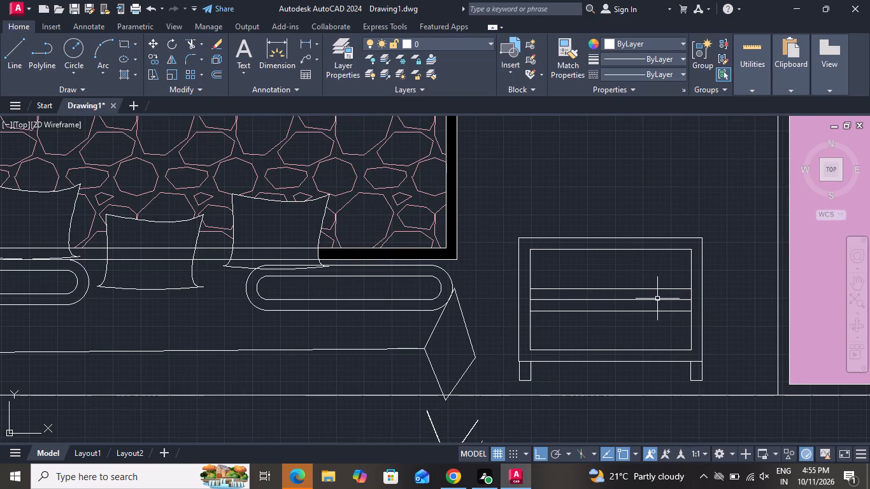
{"action": "left_click", "coordinate": [658, 299]}
{"action": "key", "text": "Delete"}
{"action": "scroll", "coordinate": [658, 215], "scroll_direction": "down", "scroll_amount": 2}
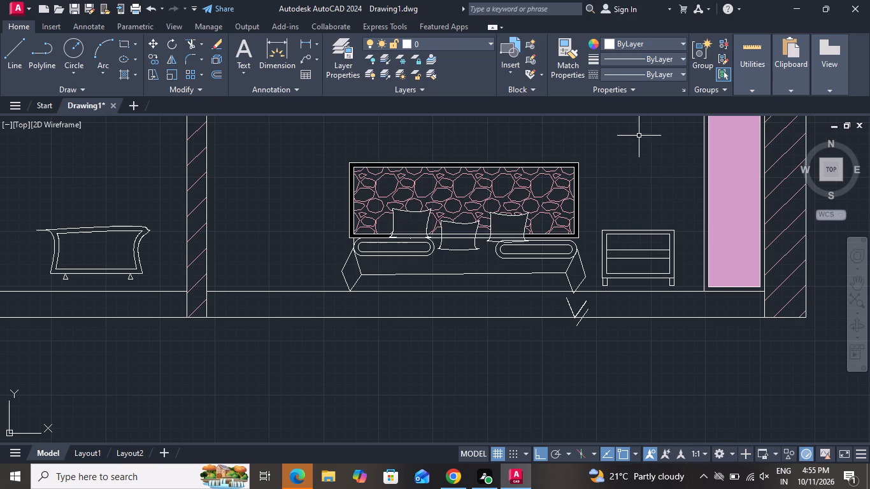
Draw a flat trapezoid lamp base, about 4" wide along its bottom, just above the bedside unit's top edge.
{"action": "left_click", "coordinate": [17, 44]}
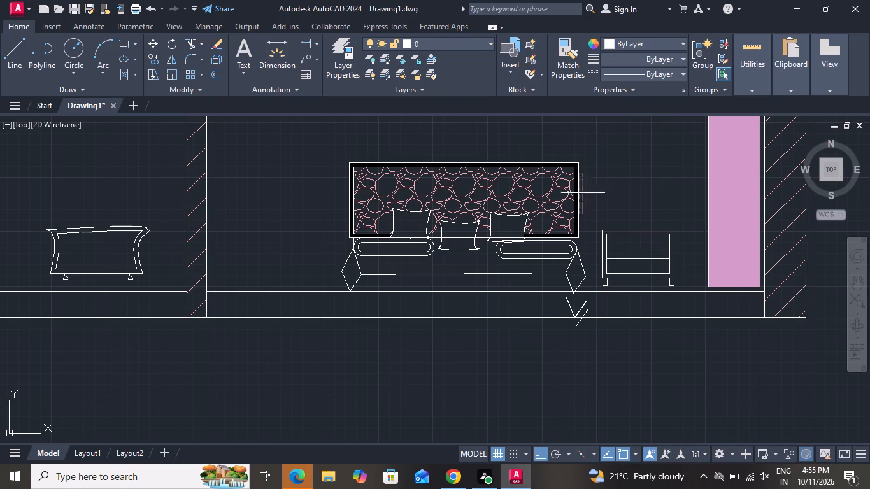
{"action": "scroll", "coordinate": [625, 216], "scroll_direction": "up", "scroll_amount": 1}
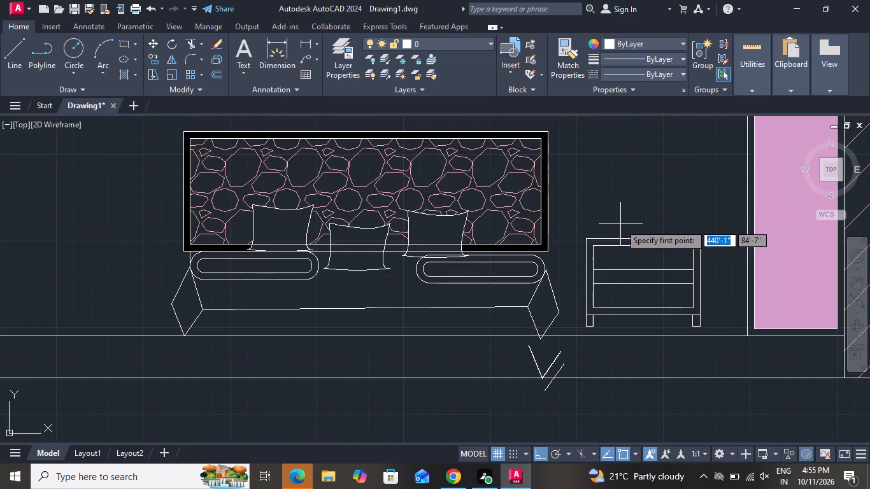
{"action": "scroll", "coordinate": [629, 236], "scroll_direction": "up", "scroll_amount": 3}
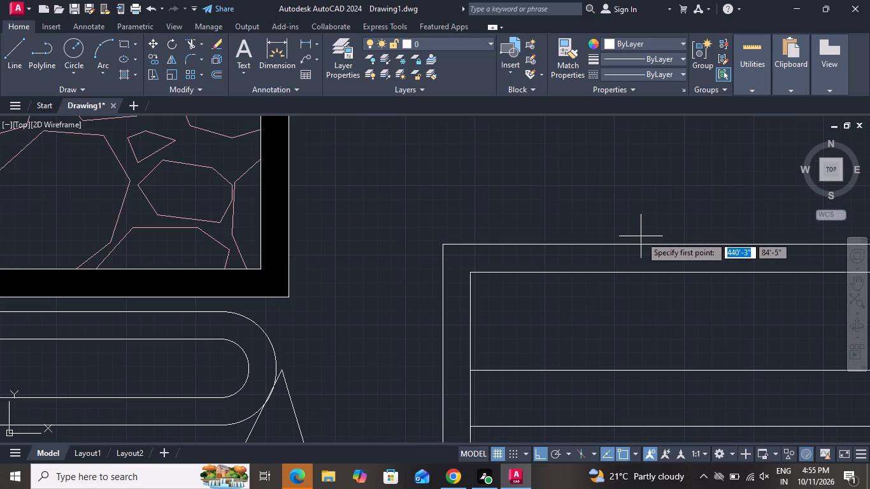
{"action": "left_click", "coordinate": [646, 237]}
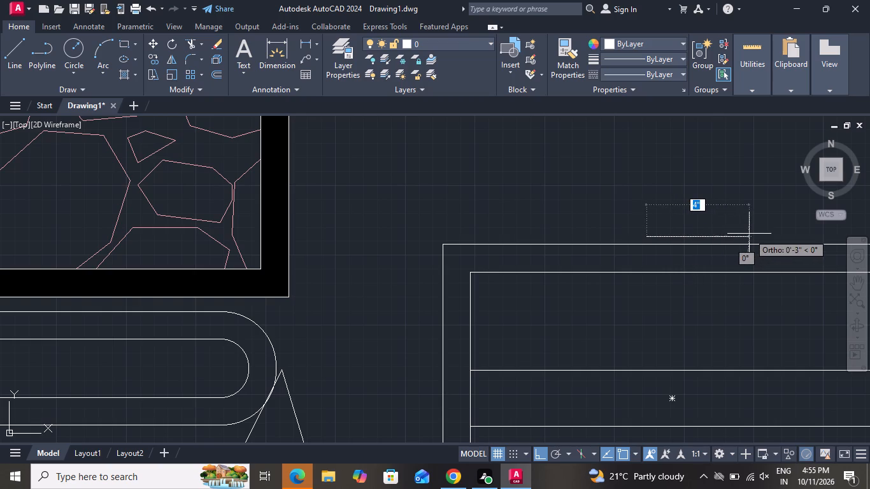
{"action": "left_click", "coordinate": [749, 234]}
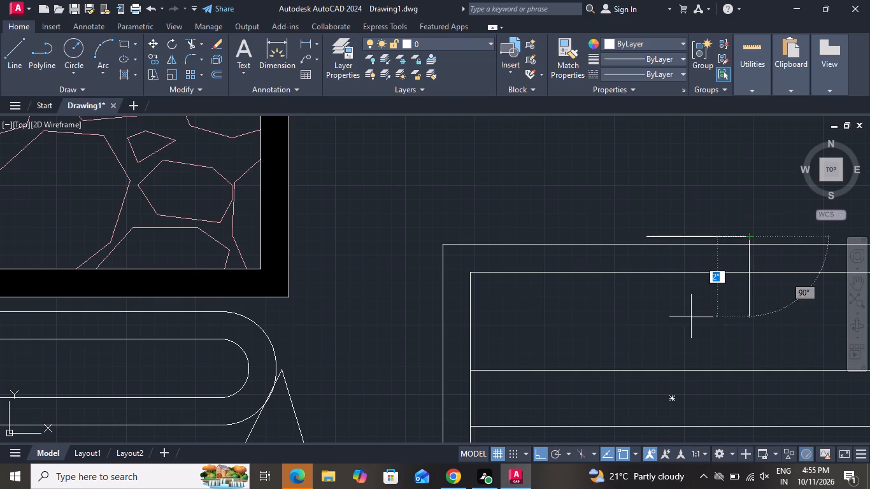
{"action": "left_click", "coordinate": [538, 457]}
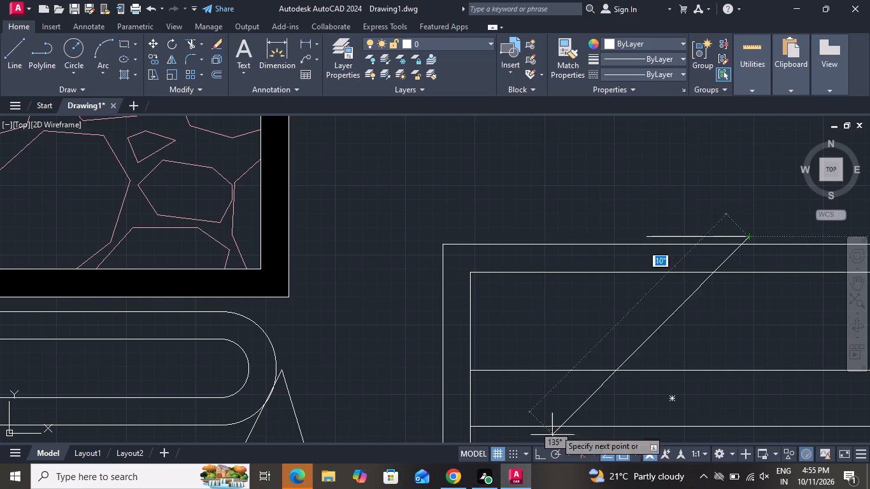
{"action": "left_click", "coordinate": [730, 227]}
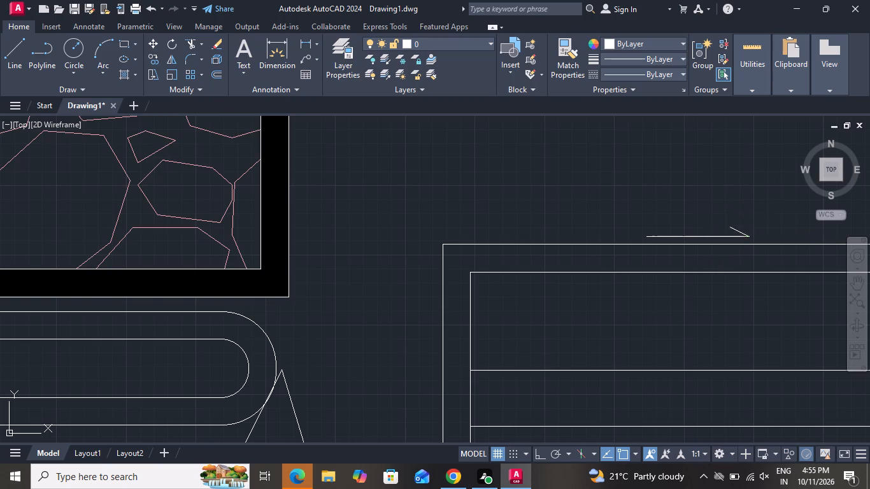
{"action": "left_click", "coordinate": [657, 226]}
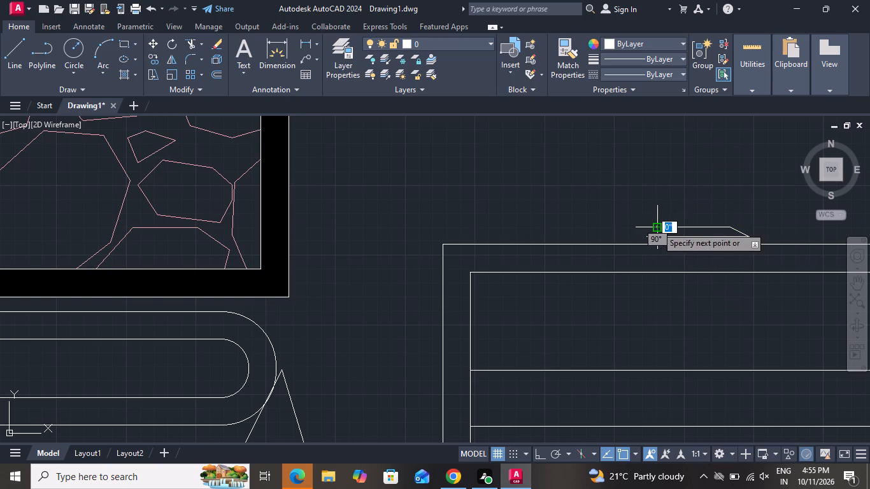
{"action": "left_click", "coordinate": [645, 234]}
{"action": "right_click", "coordinate": [645, 234]}
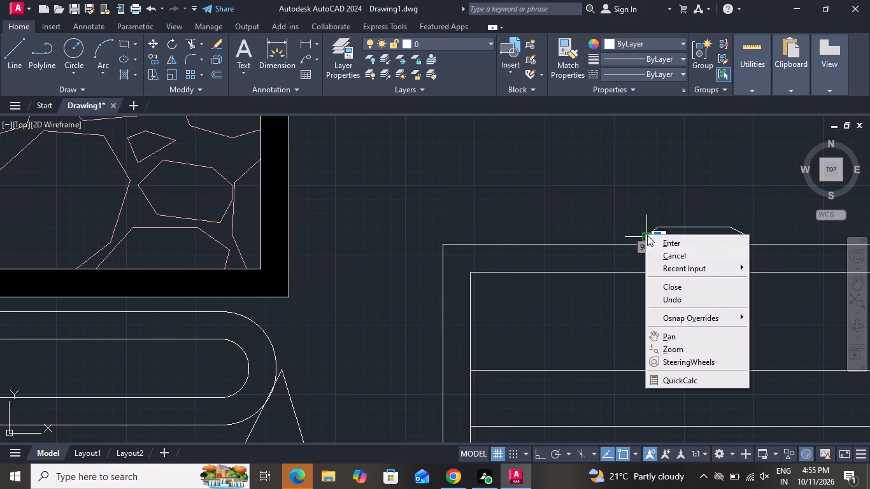
{"action": "left_click", "coordinate": [649, 249]}
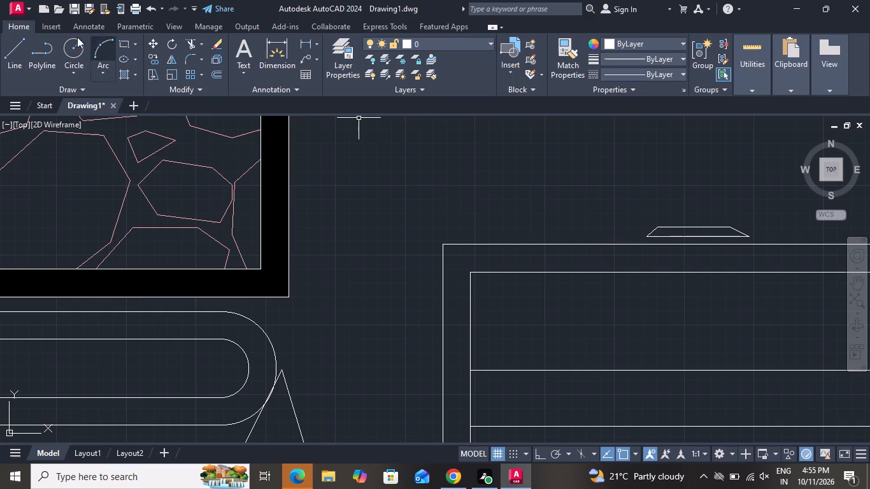
Draw a bent lamp arm of two sloping lines from the base's top edge, with the upper line leaning back toward the bed.
{"action": "left_click", "coordinate": [5, 46]}
{"action": "scroll", "coordinate": [701, 279], "scroll_direction": "up", "scroll_amount": 1}
{"action": "scroll", "coordinate": [702, 280], "scroll_direction": "down", "scroll_amount": 1}
{"action": "scroll", "coordinate": [741, 328], "scroll_direction": "down", "scroll_amount": 2}
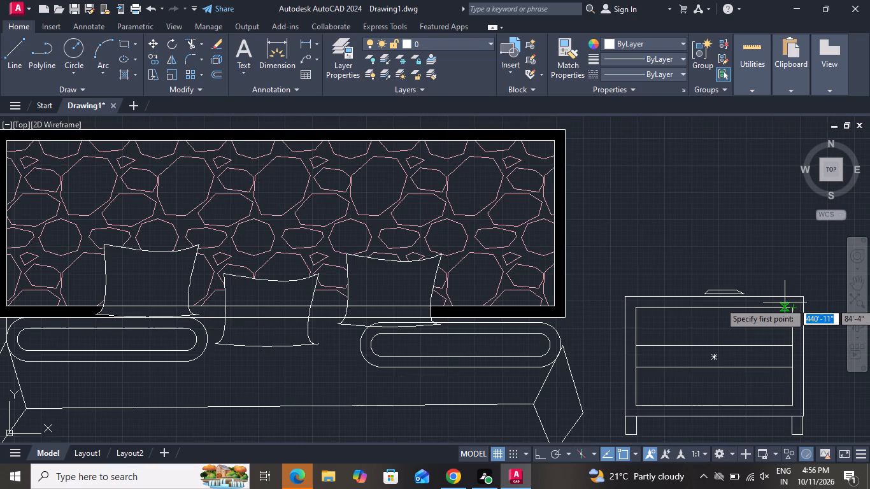
{"action": "scroll", "coordinate": [783, 290], "scroll_direction": "up", "scroll_amount": 2}
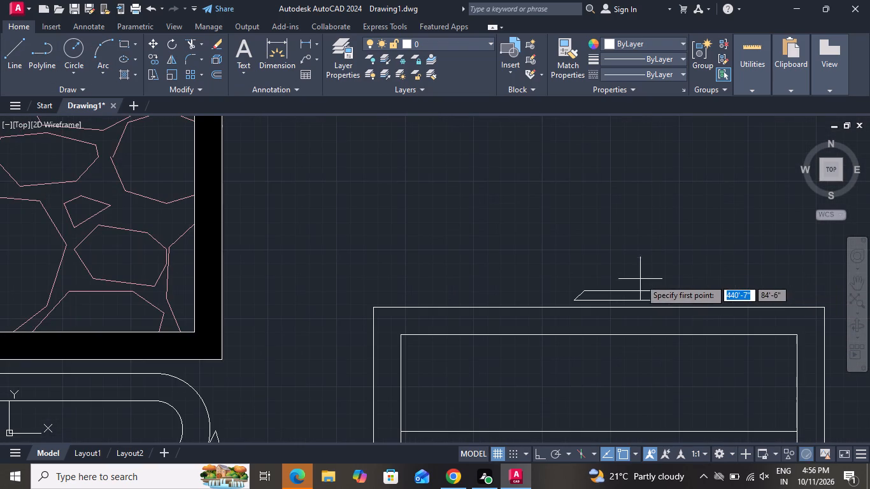
{"action": "left_click", "coordinate": [629, 289]}
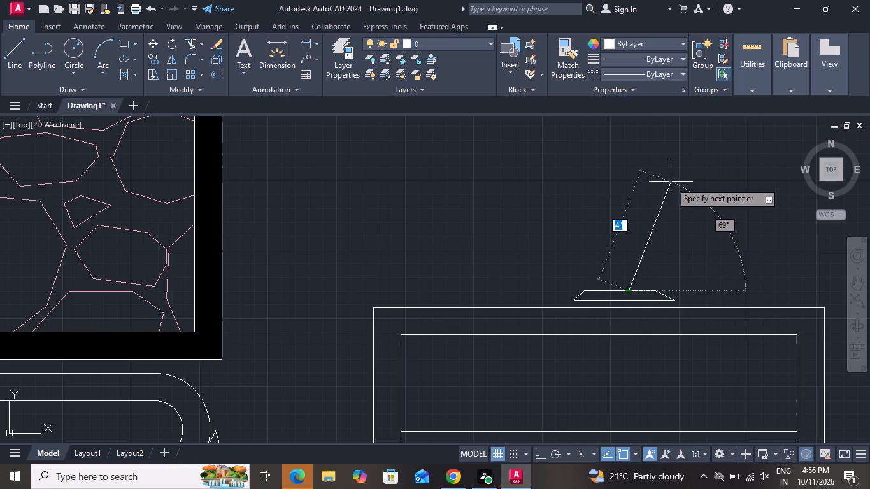
{"action": "left_click", "coordinate": [657, 212]}
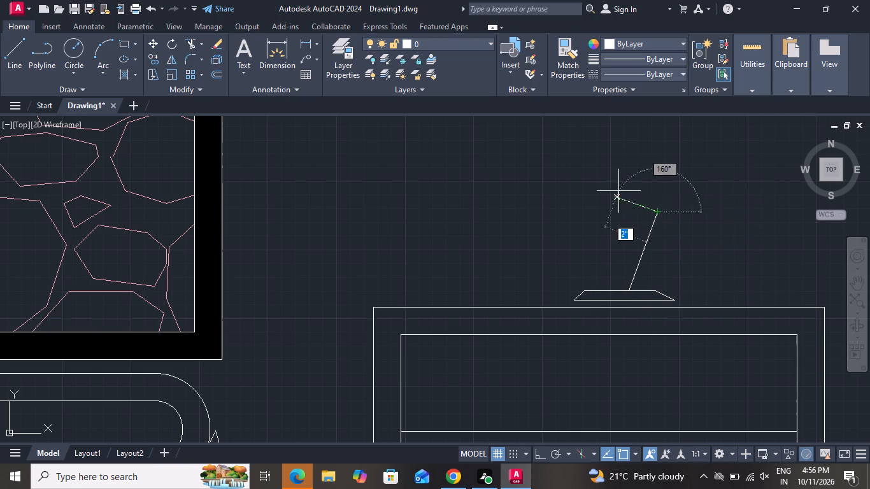
{"action": "left_click", "coordinate": [574, 164]}
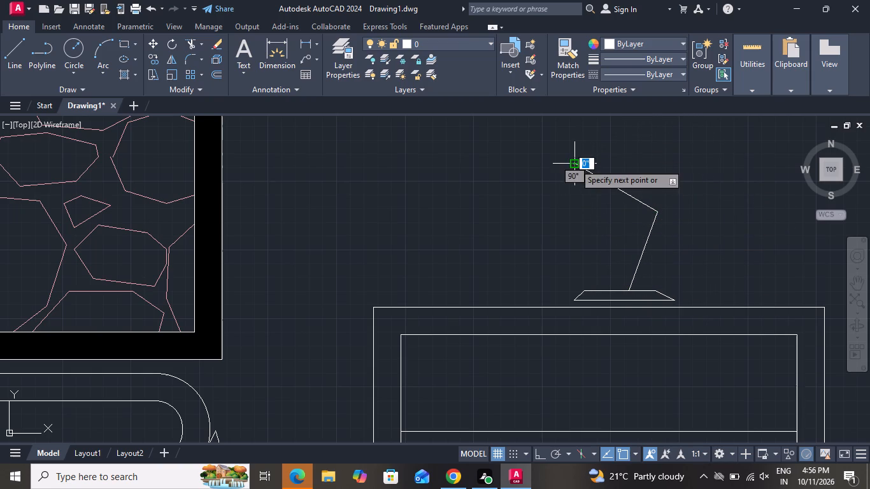
{"action": "scroll", "coordinate": [539, 172], "scroll_direction": "up", "scroll_amount": 3}
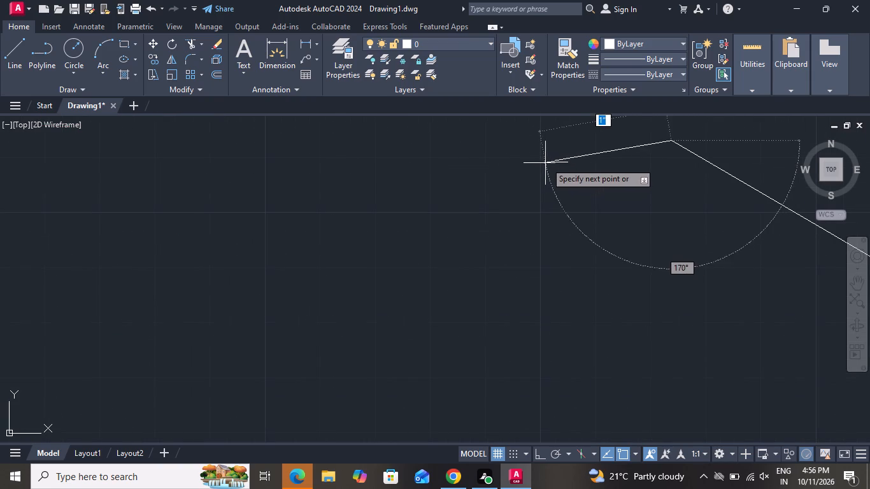
{"action": "right_click", "coordinate": [548, 162]}
{"action": "left_click", "coordinate": [557, 181]}
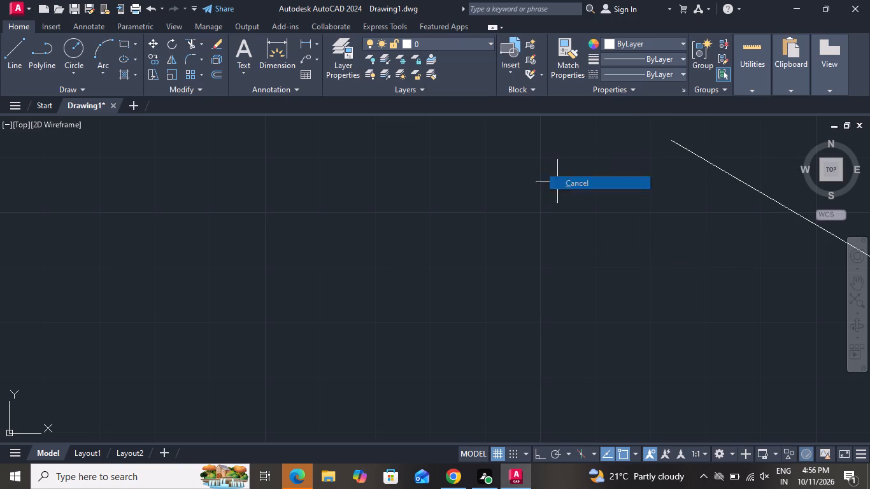
Draw a small circle centred on the free end of the lamp arm for the lamp head.
{"action": "left_click", "coordinate": [69, 43]}
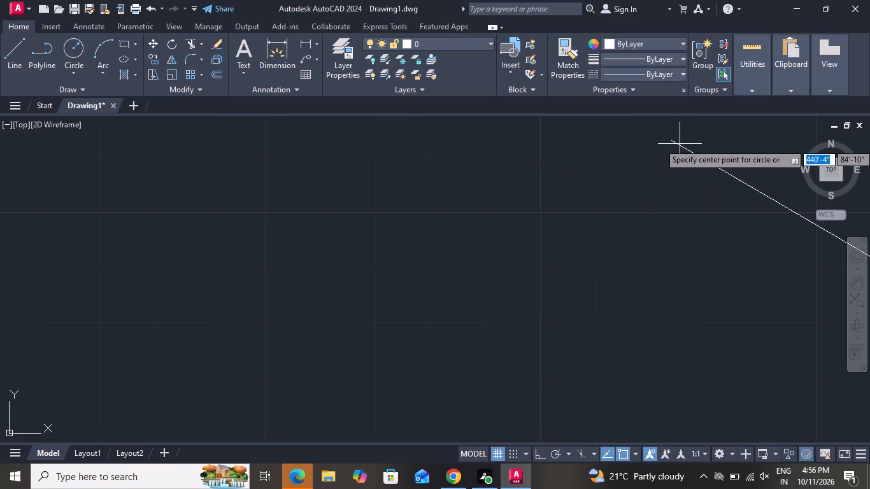
{"action": "left_click", "coordinate": [671, 140]}
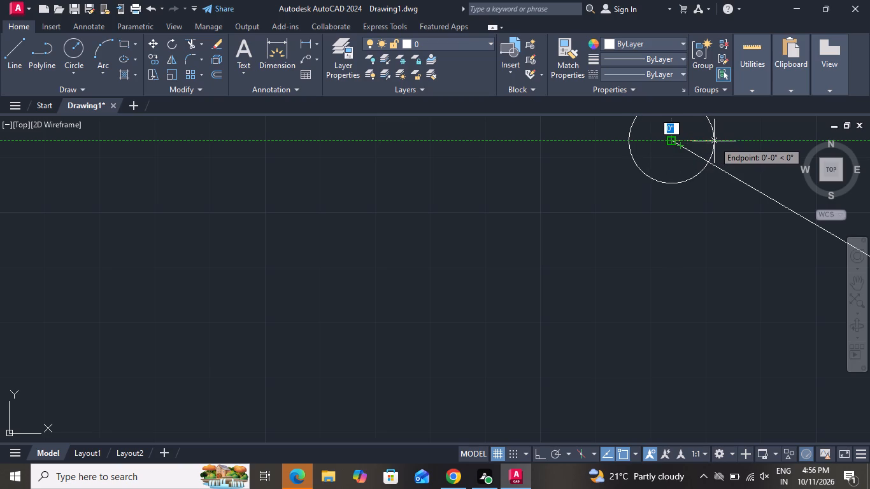
{"action": "left_click", "coordinate": [714, 141]}
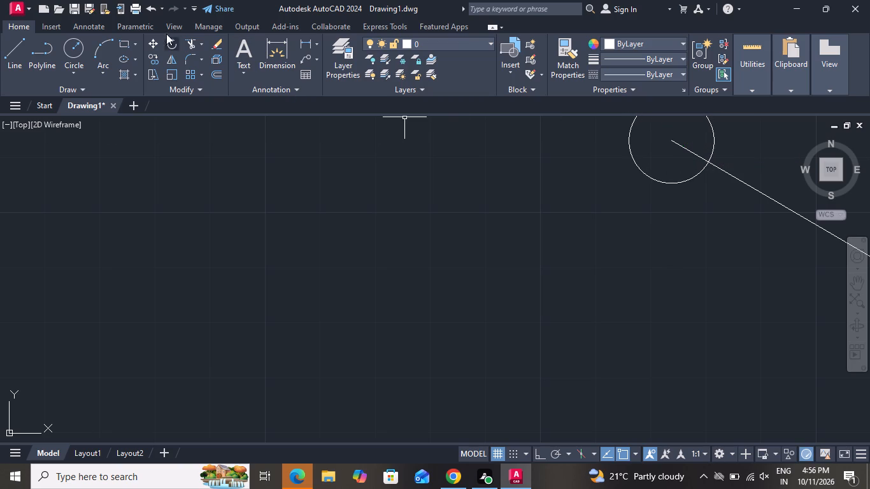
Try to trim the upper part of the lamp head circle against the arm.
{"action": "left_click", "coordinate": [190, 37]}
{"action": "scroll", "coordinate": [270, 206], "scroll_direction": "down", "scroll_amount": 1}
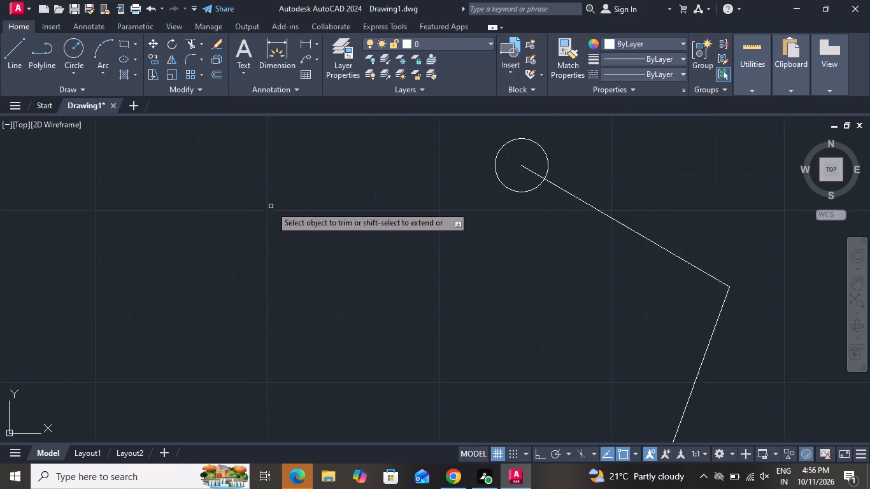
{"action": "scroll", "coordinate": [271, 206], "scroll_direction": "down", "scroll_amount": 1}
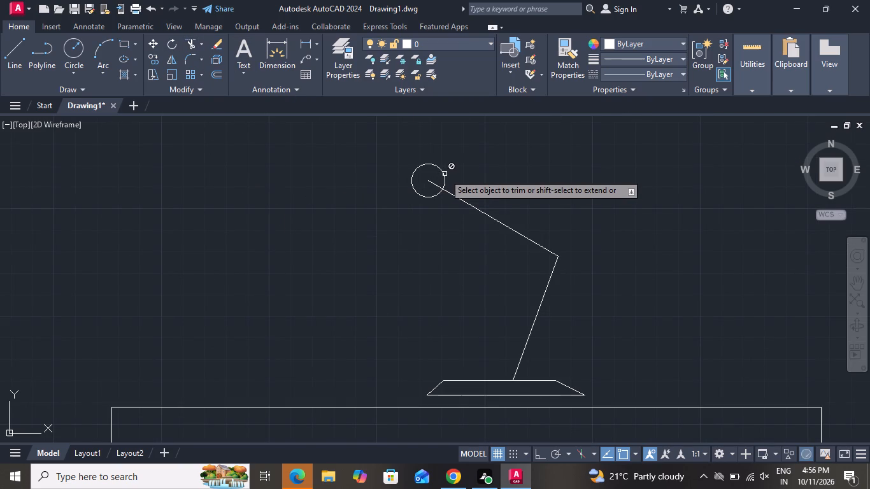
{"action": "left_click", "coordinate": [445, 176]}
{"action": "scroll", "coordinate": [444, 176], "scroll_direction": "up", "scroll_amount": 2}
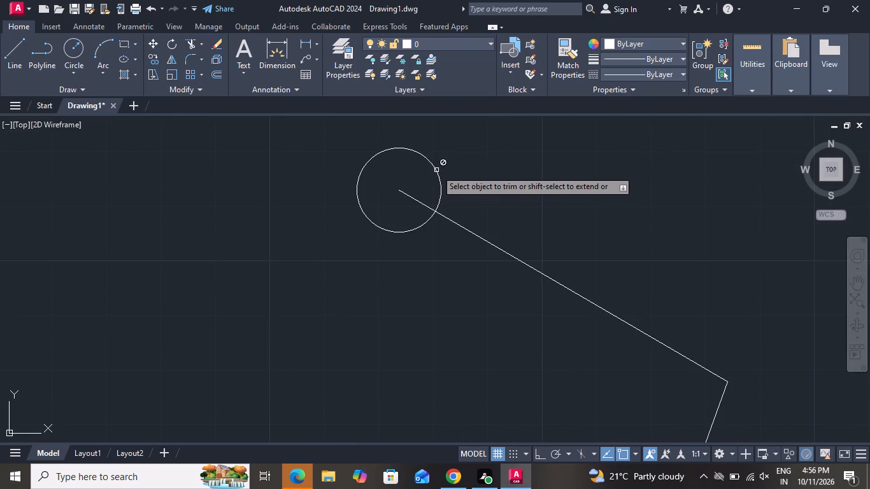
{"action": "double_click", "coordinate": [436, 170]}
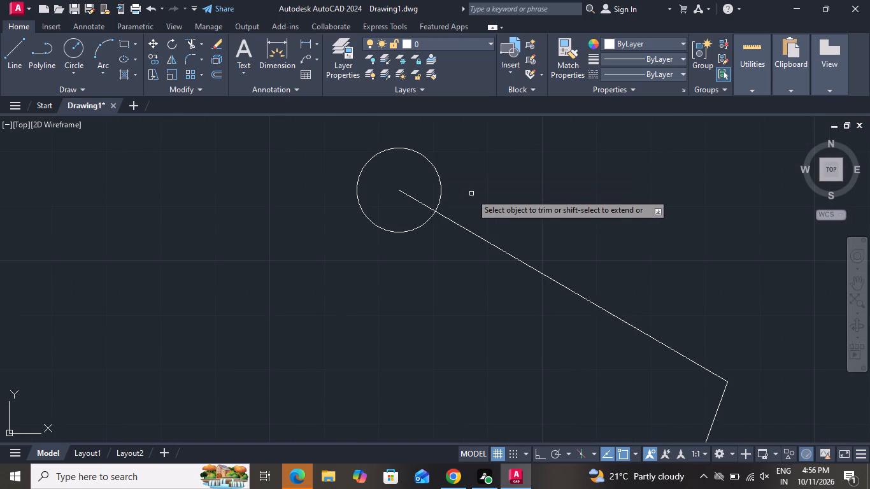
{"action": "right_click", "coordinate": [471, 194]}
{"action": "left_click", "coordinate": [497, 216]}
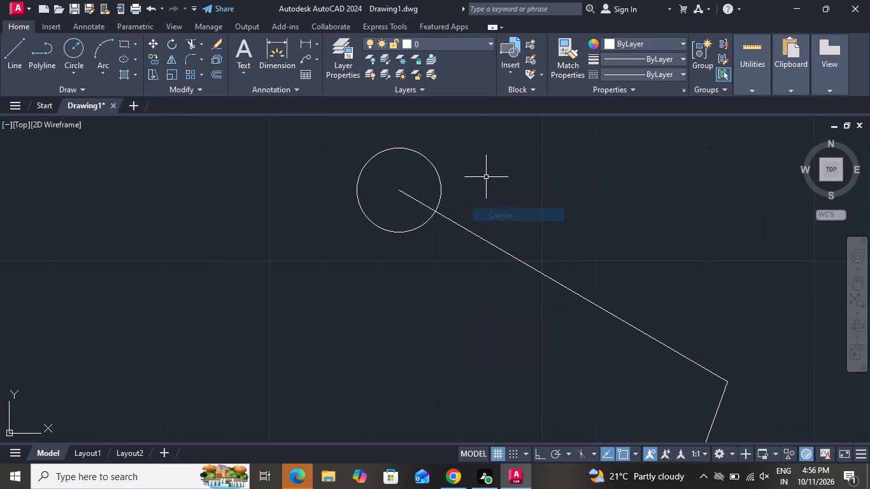
Draw a horizontal line from the lamp head circle's centre to its edge on the side facing the bed.
{"action": "left_click", "coordinate": [22, 43]}
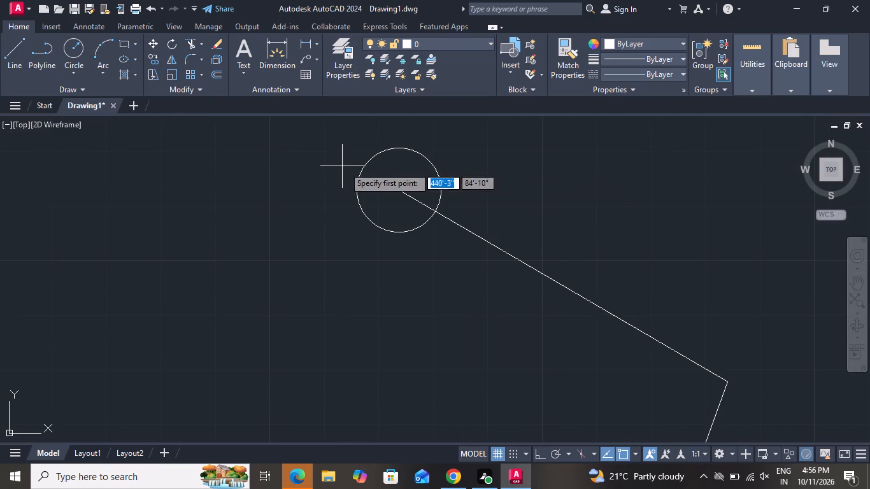
{"action": "left_click", "coordinate": [399, 189]}
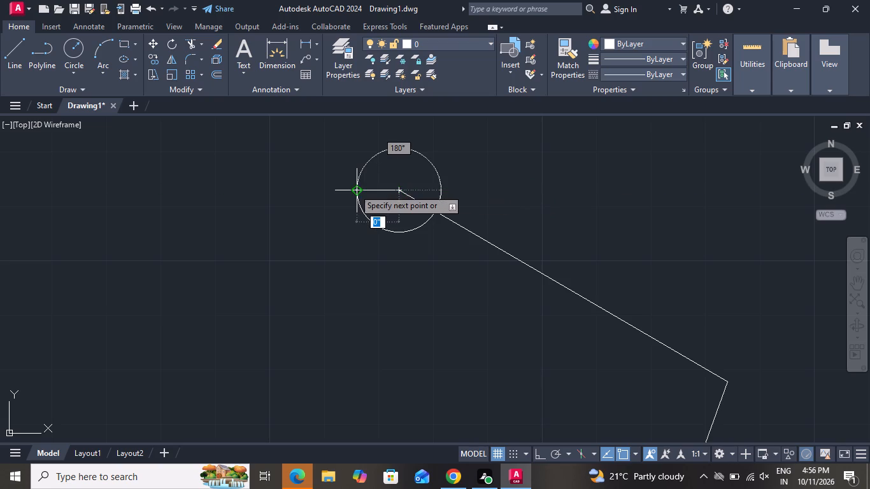
{"action": "left_click", "coordinate": [354, 188]}
{"action": "right_click", "coordinate": [354, 188]}
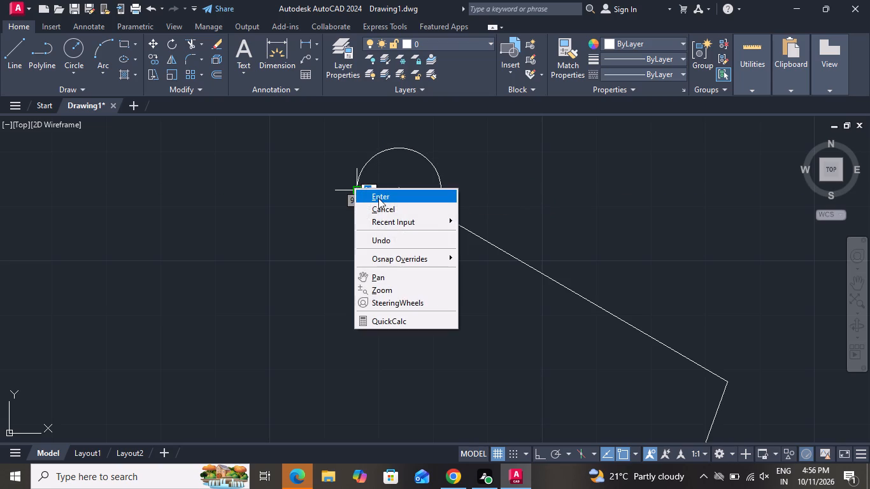
{"action": "left_click", "coordinate": [378, 213]}
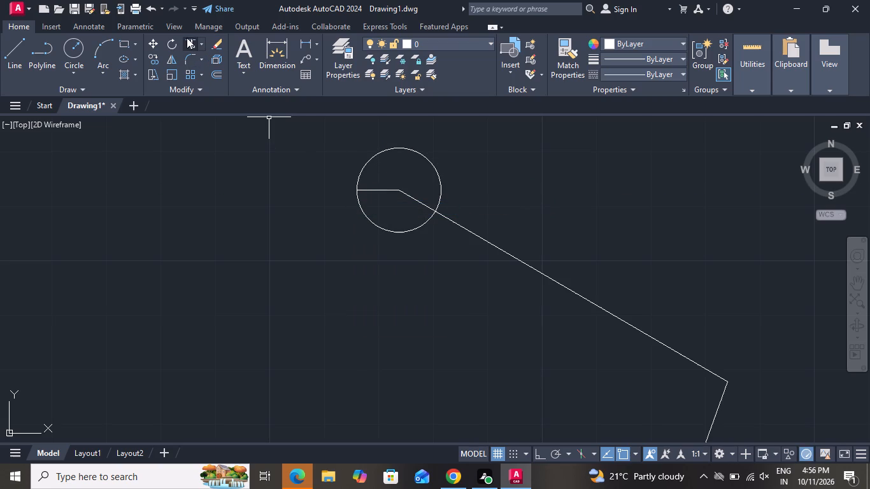
Trim away the circle's upper arc between the horizontal line and the lamp arm.
{"action": "left_click", "coordinate": [187, 38]}
{"action": "left_click", "coordinate": [419, 155]}
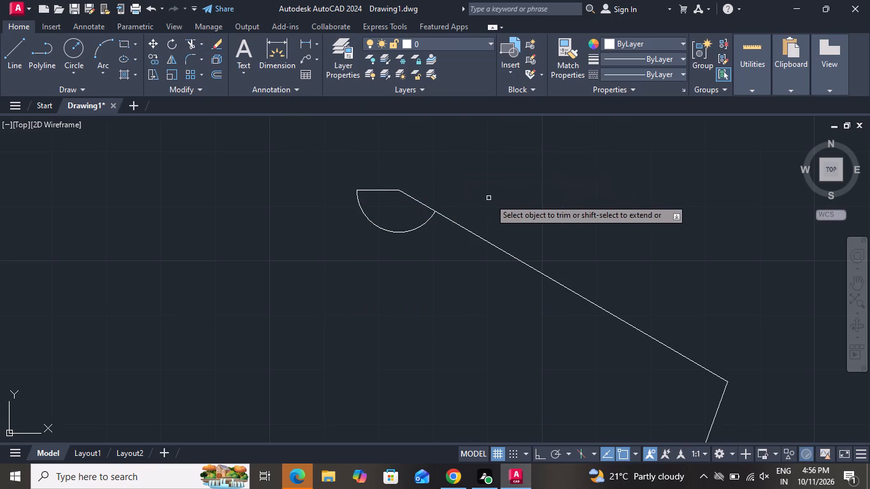
{"action": "scroll", "coordinate": [491, 199], "scroll_direction": "down", "scroll_amount": 1}
{"action": "scroll", "coordinate": [491, 199], "scroll_direction": "up", "scroll_amount": 1}
{"action": "scroll", "coordinate": [564, 200], "scroll_direction": "down", "scroll_amount": 3}
{"action": "right_click", "coordinate": [585, 195]}
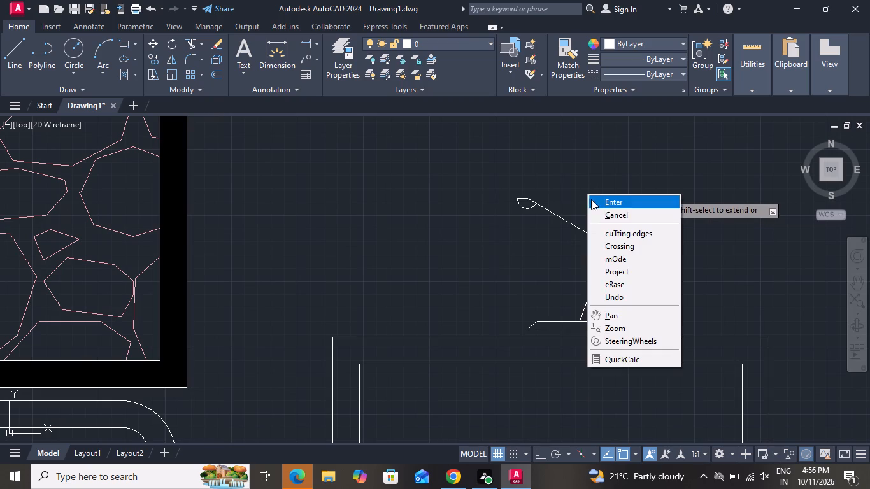
{"action": "left_click", "coordinate": [597, 214]}
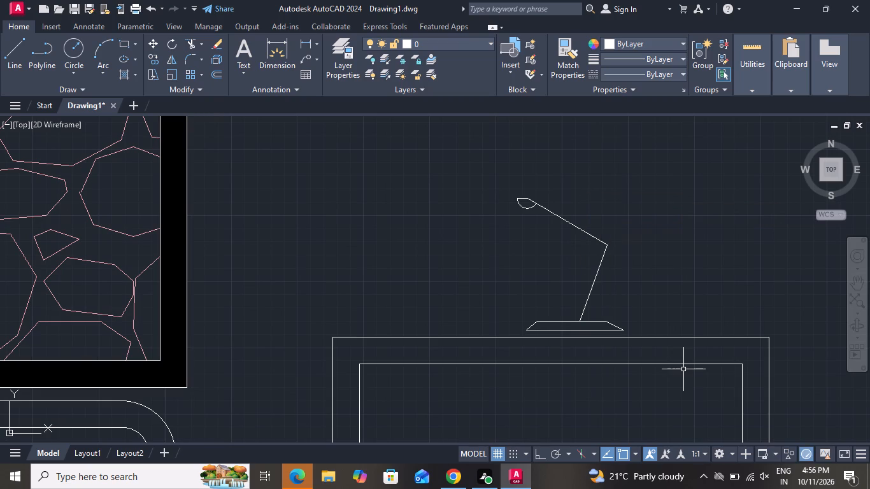
Offset the lamp arm's lower line by 1" toward the bed.
{"action": "type", "text": "o"}
{"action": "key", "text": "space"}
{"action": "key", "text": "1"}
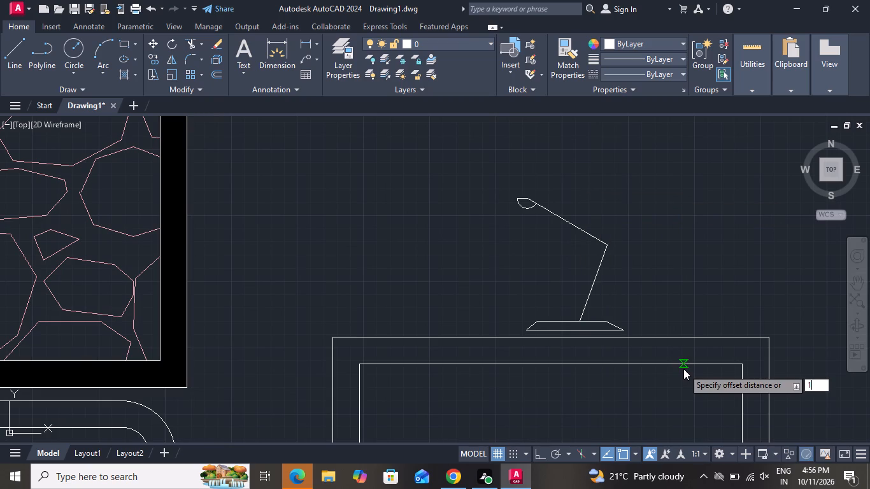
{"action": "key", "text": "shift+quotedbl"}
{"action": "key", "text": "Return"}
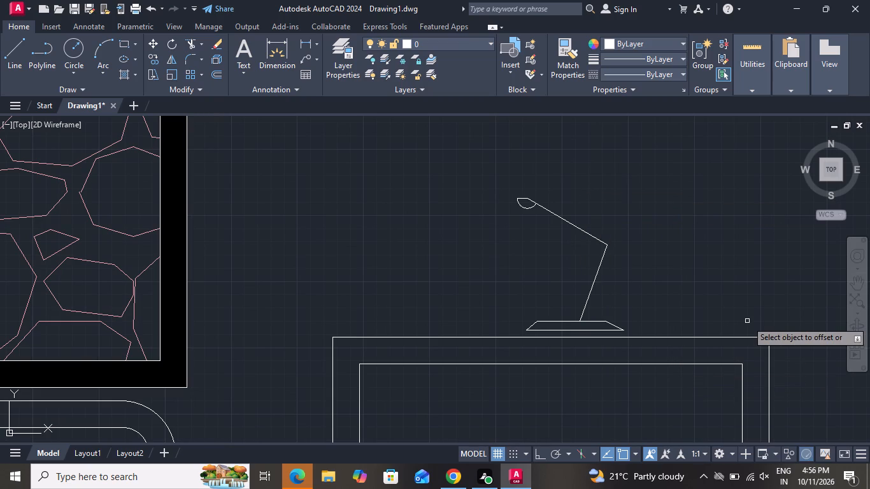
{"action": "left_click", "coordinate": [595, 280]}
{"action": "left_click", "coordinate": [548, 274]}
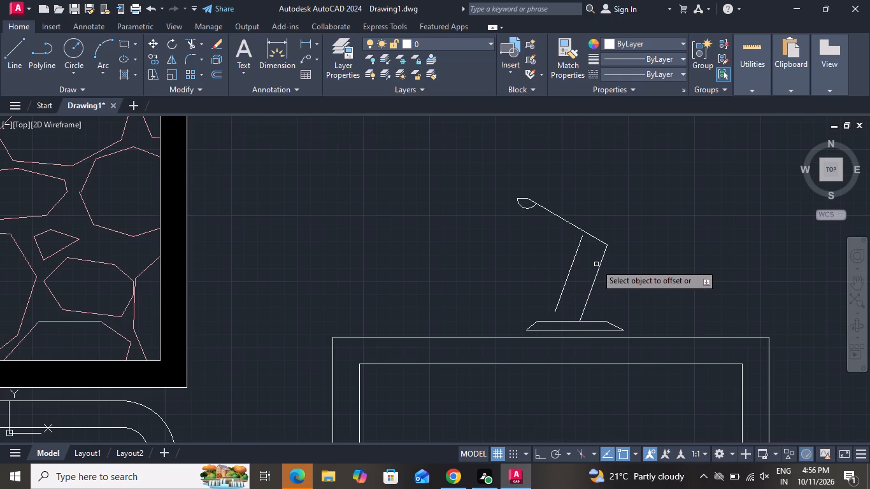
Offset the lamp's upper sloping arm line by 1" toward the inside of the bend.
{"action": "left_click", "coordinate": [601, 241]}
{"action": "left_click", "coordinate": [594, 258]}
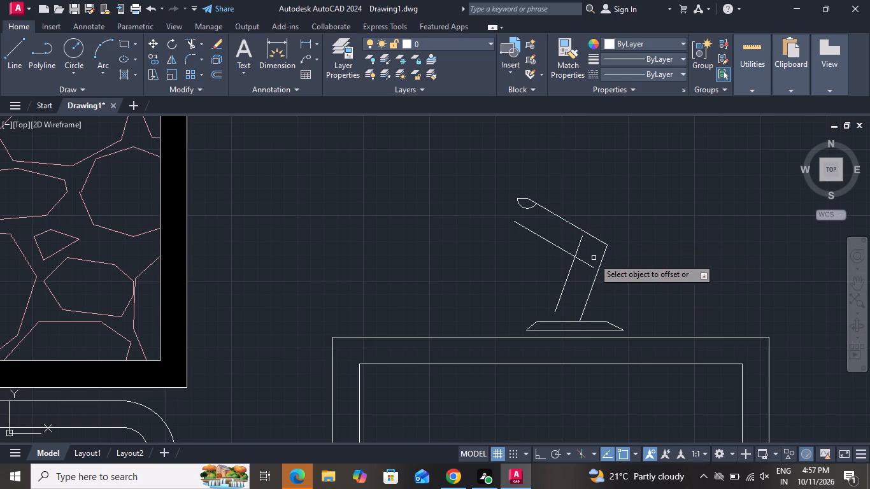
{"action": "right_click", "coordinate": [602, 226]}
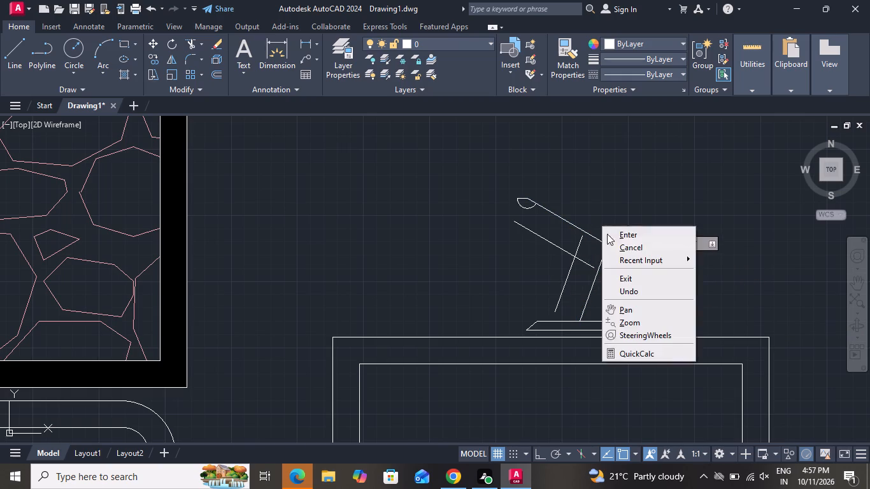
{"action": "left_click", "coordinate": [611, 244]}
Draw two connected inner lines parallel to the lamp arm, about 3" at 70° from the base and about 3" at 149° to the head.
{"action": "left_click", "coordinate": [20, 53]}
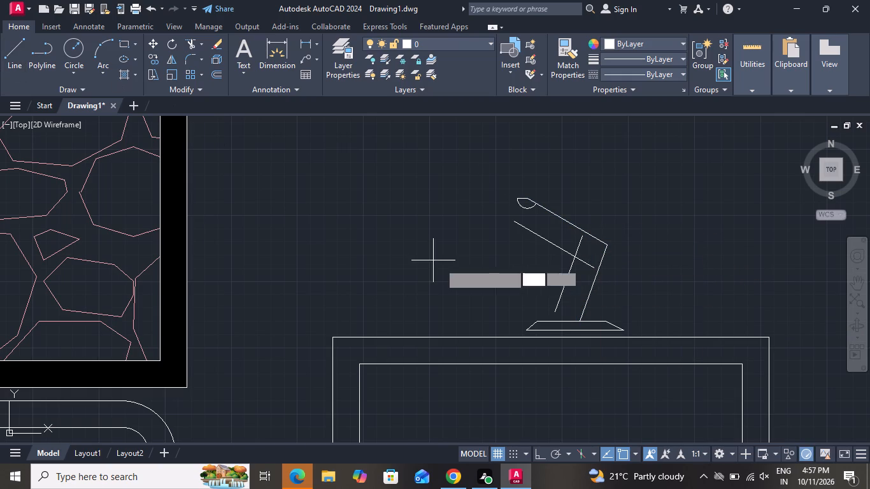
{"action": "scroll", "coordinate": [524, 274], "scroll_direction": "up", "scroll_amount": 2}
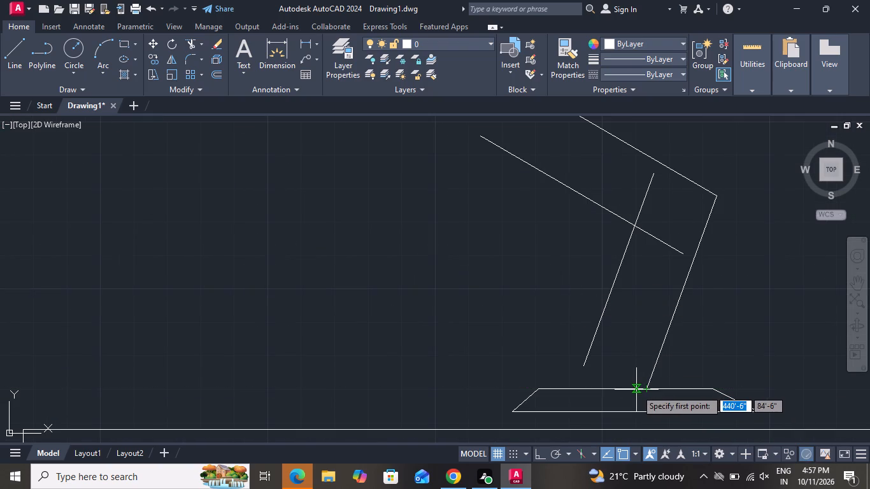
{"action": "left_click", "coordinate": [636, 390]}
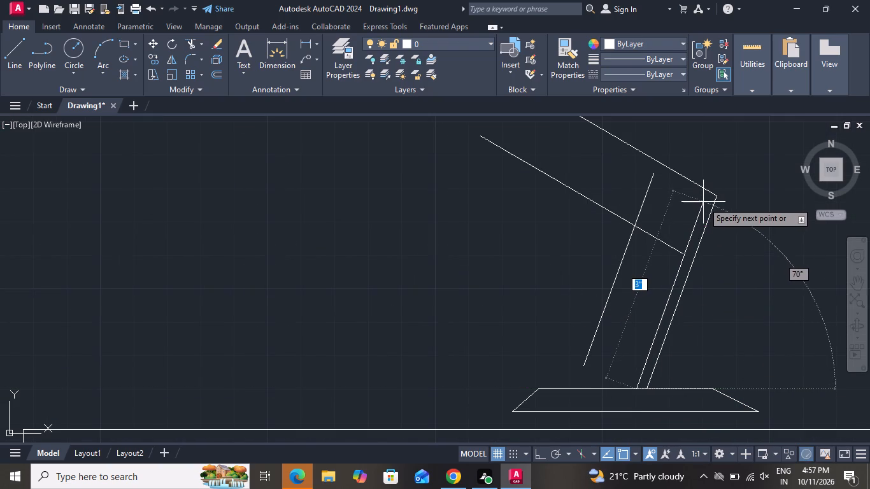
{"action": "left_click", "coordinate": [704, 201]}
{"action": "scroll", "coordinate": [678, 272], "scroll_direction": "down", "scroll_amount": 2}
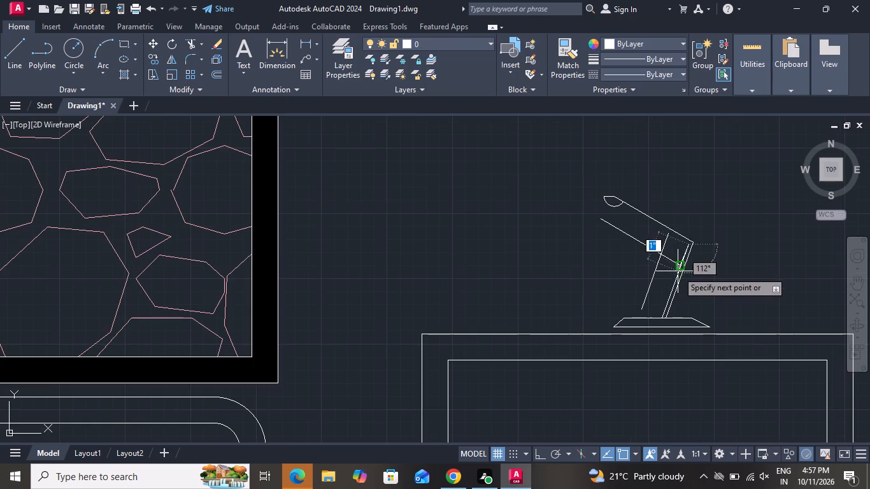
{"action": "scroll", "coordinate": [638, 204], "scroll_direction": "up", "scroll_amount": 4}
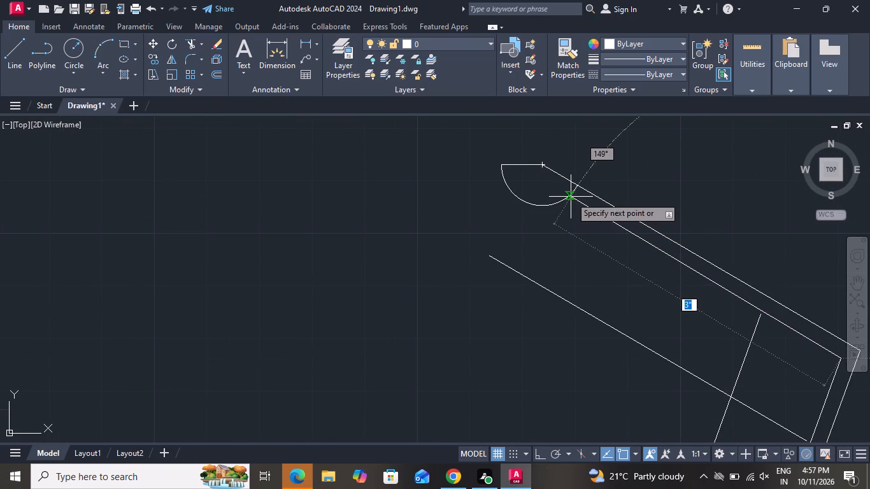
{"action": "left_click", "coordinate": [571, 197]}
{"action": "right_click_drag", "start_coordinate": [562, 249], "coordinate": [560, 262]}
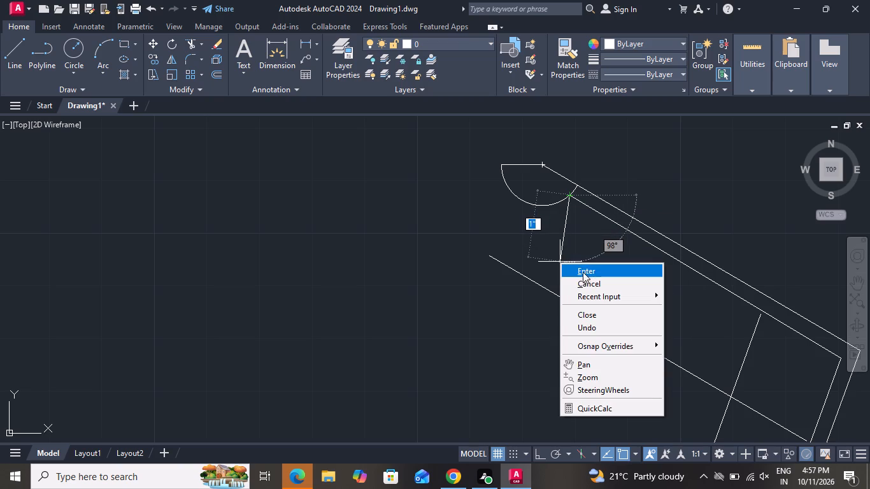
{"action": "left_click", "coordinate": [579, 280]}
Delete the two crossing offset lines inside the lamp's bend.
{"action": "scroll", "coordinate": [553, 275], "scroll_direction": "up", "scroll_amount": 1}
{"action": "scroll", "coordinate": [553, 275], "scroll_direction": "down", "scroll_amount": 1}
{"action": "scroll", "coordinate": [585, 336], "scroll_direction": "down", "scroll_amount": 2}
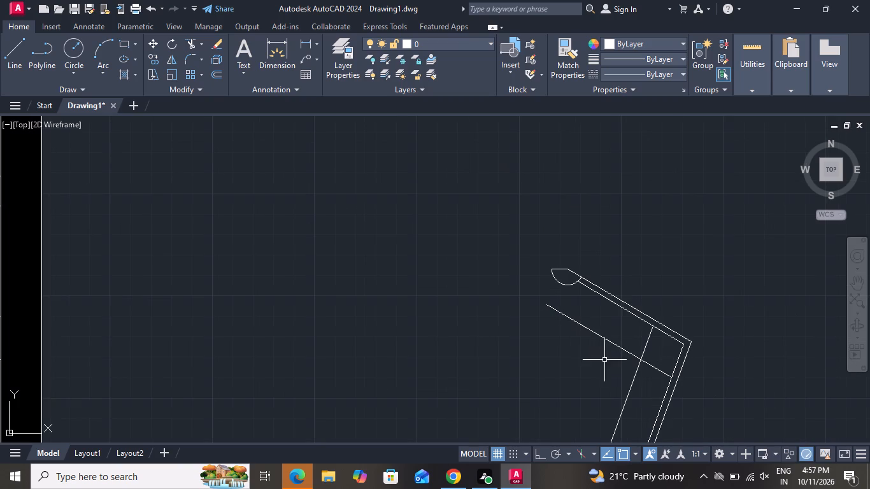
{"action": "scroll", "coordinate": [650, 361], "scroll_direction": "up", "scroll_amount": 1}
{"action": "left_click", "coordinate": [657, 350]}
{"action": "left_click", "coordinate": [607, 383]}
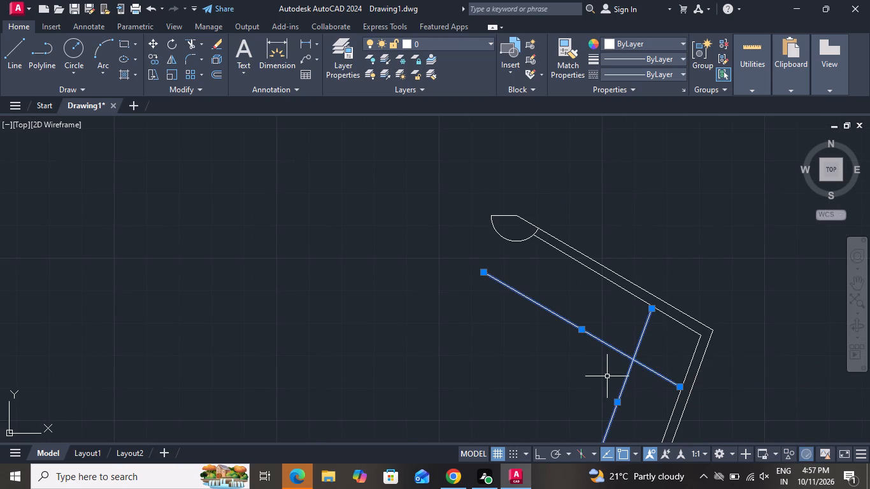
{"action": "key", "text": "Delete"}
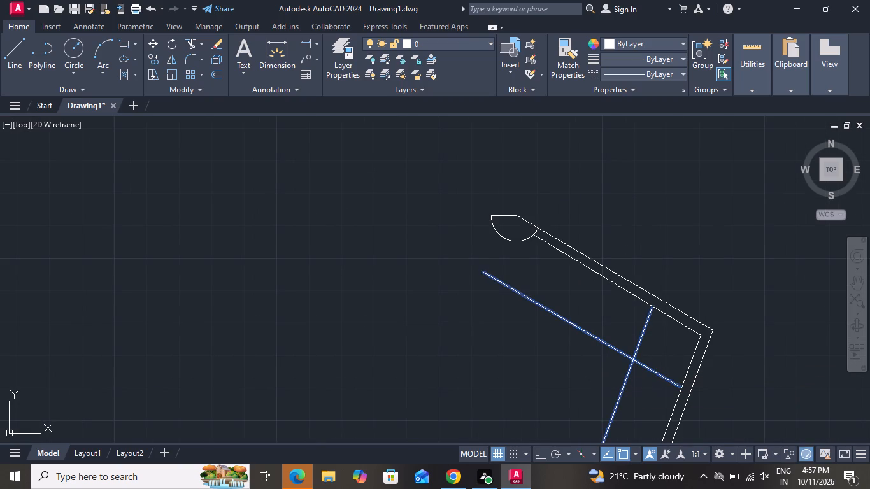
Copy the bedside unit with its table lamp horizontally to the other side of the bed, about 6'-9" away.
{"action": "scroll", "coordinate": [661, 334], "scroll_direction": "down", "scroll_amount": 3}
{"action": "scroll", "coordinate": [592, 321], "scroll_direction": "down", "scroll_amount": 3}
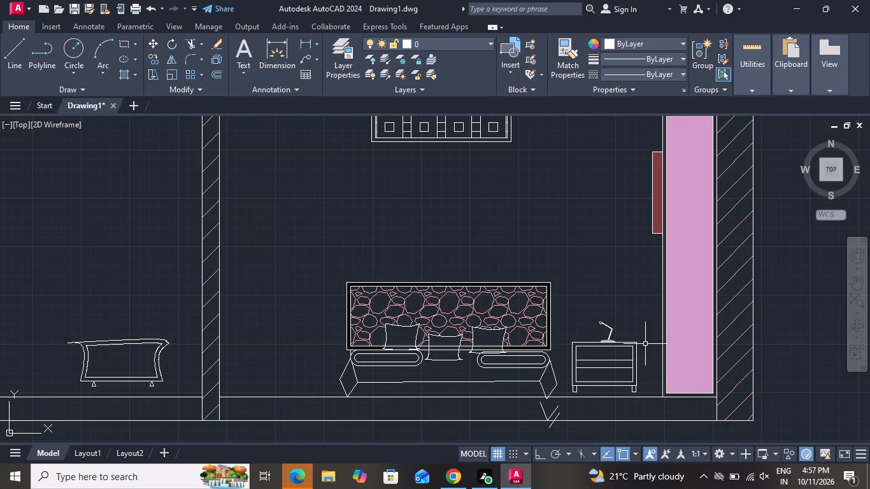
{"action": "left_click", "coordinate": [650, 320]}
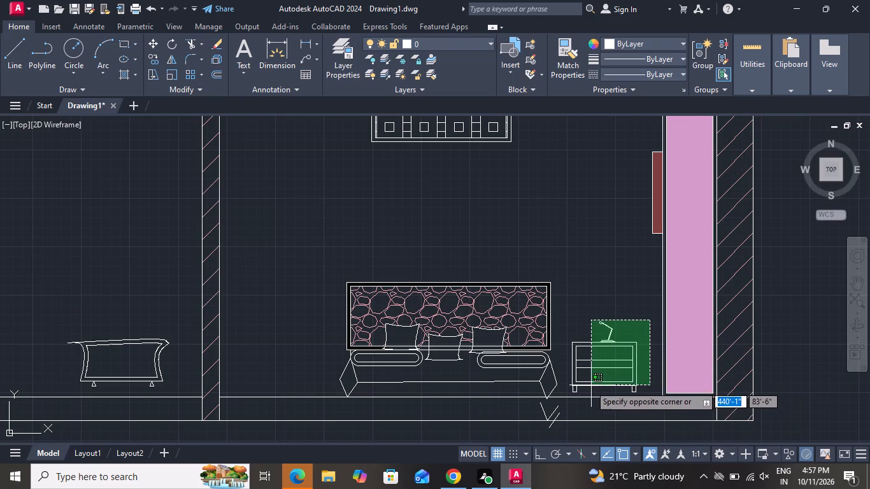
{"action": "left_click", "coordinate": [567, 393]}
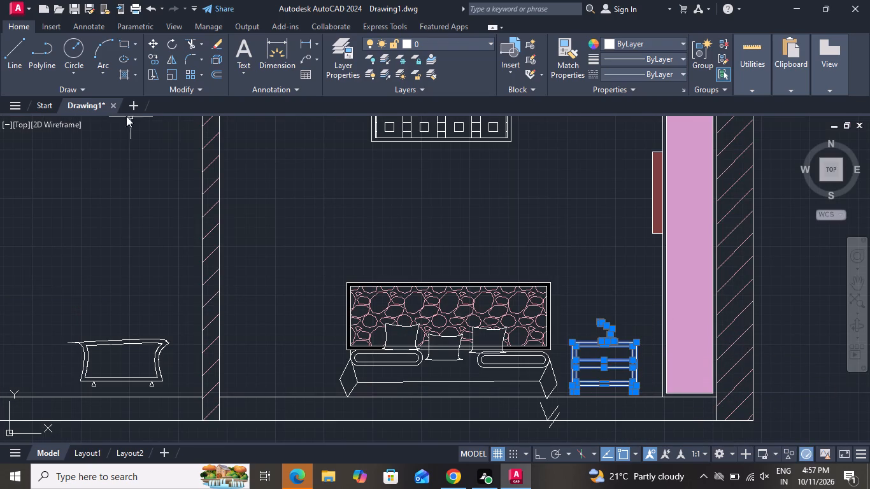
{"action": "left_click", "coordinate": [156, 61]}
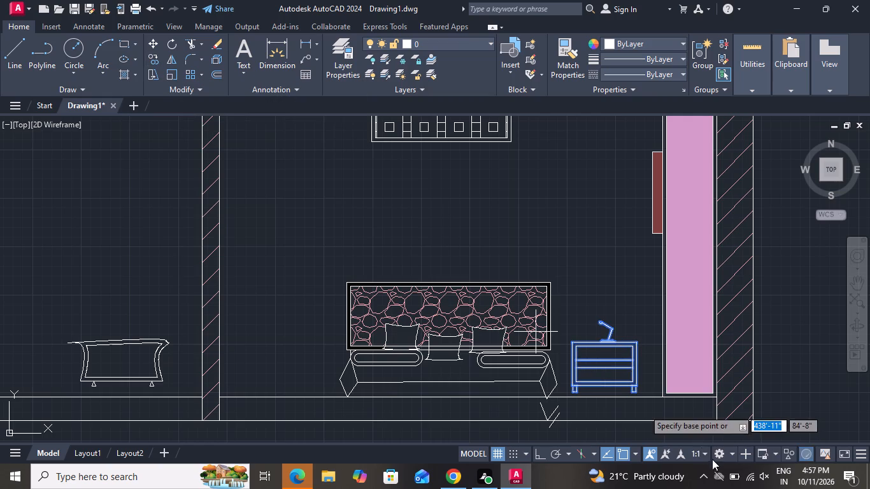
{"action": "left_click", "coordinate": [607, 383]}
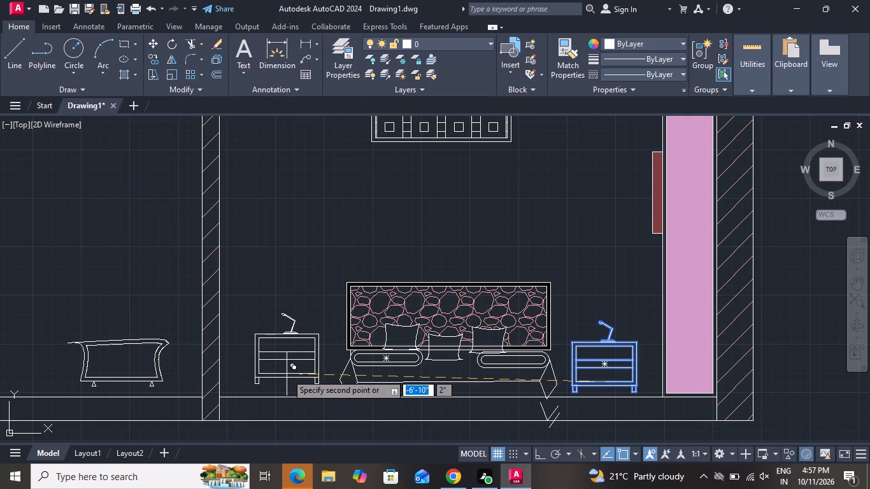
{"action": "left_click", "coordinate": [287, 382]}
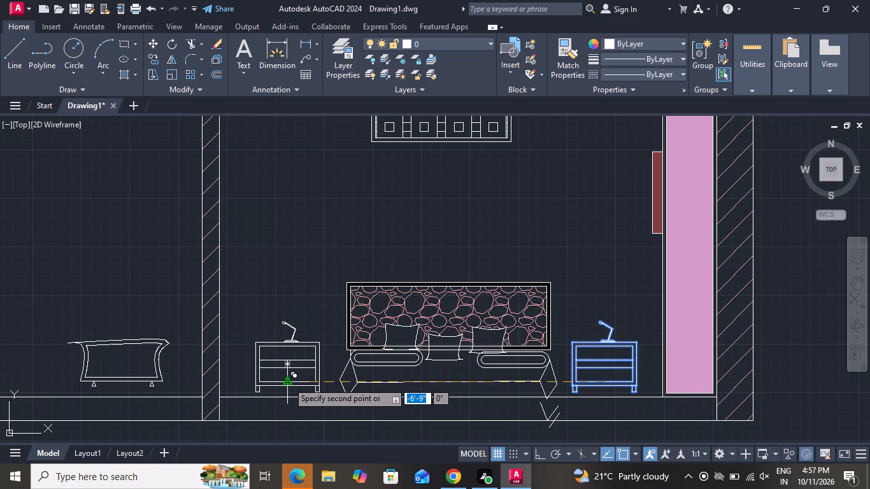
{"action": "right_click", "coordinate": [410, 304]}
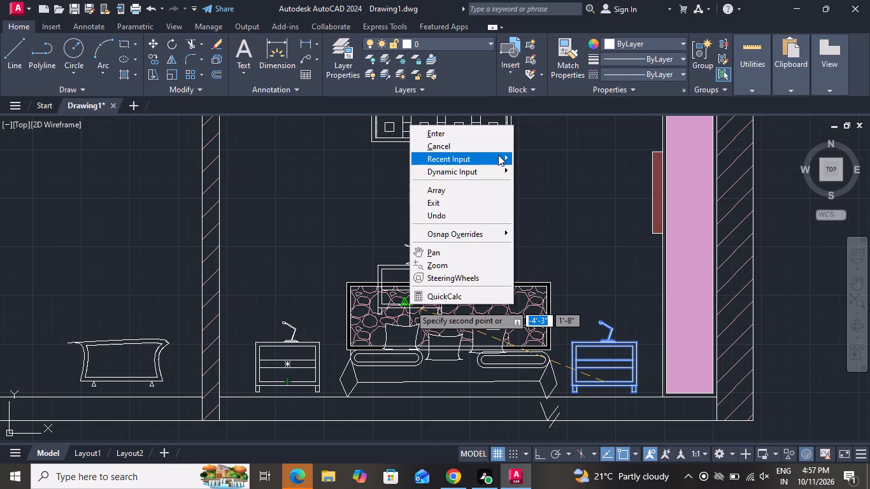
{"action": "left_click", "coordinate": [501, 143]}
Move the square-patterned wall panel straight down to just above the bed's headboard.
{"action": "scroll", "coordinate": [559, 314], "scroll_direction": "down", "scroll_amount": 1}
{"action": "scroll", "coordinate": [559, 322], "scroll_direction": "up", "scroll_amount": 1}
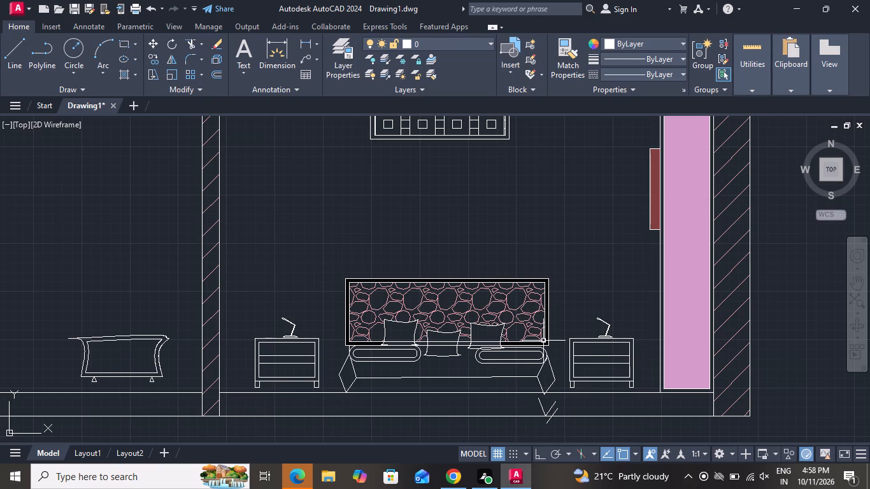
{"action": "scroll", "coordinate": [351, 393], "scroll_direction": "down", "scroll_amount": 1}
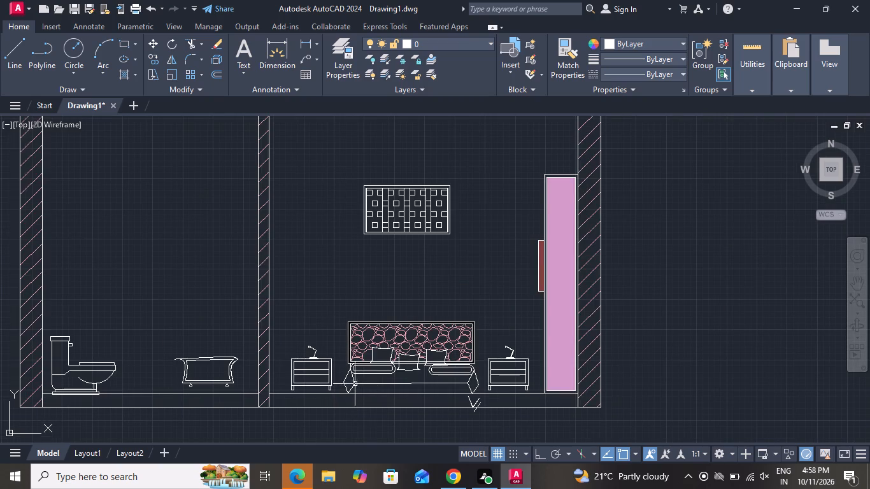
{"action": "left_click", "coordinate": [474, 179]}
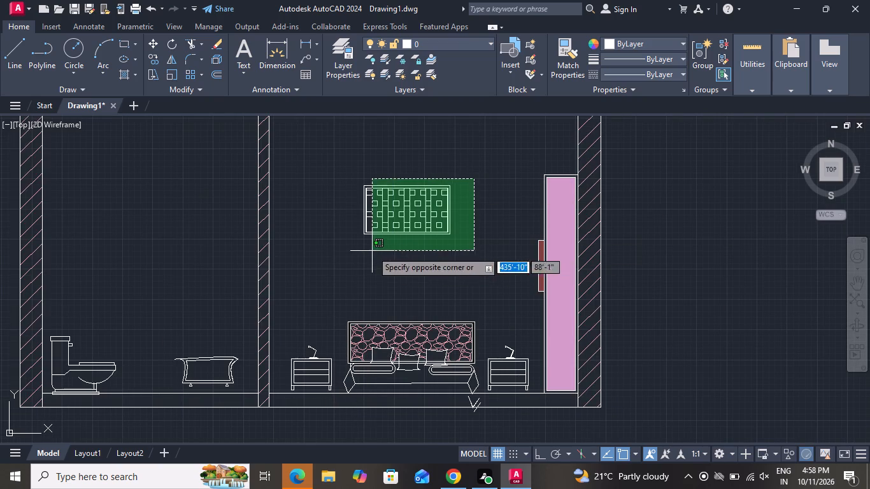
{"action": "left_click", "coordinate": [352, 243]}
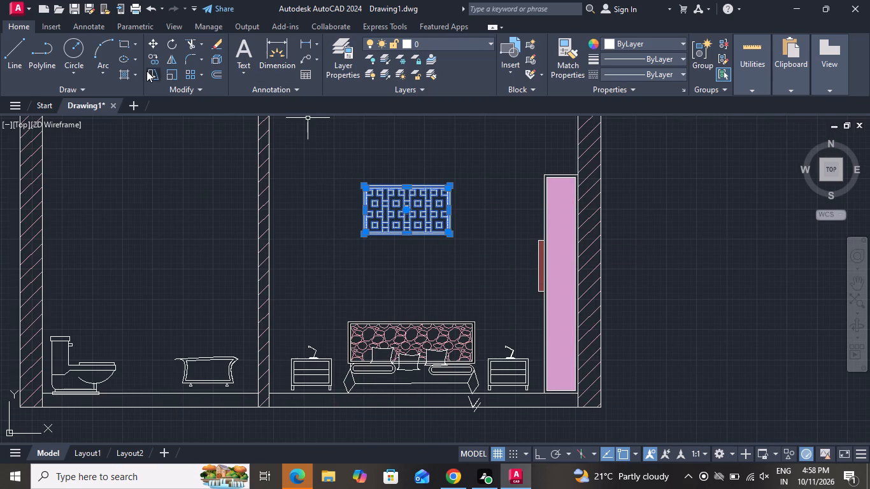
{"action": "left_click", "coordinate": [152, 37]}
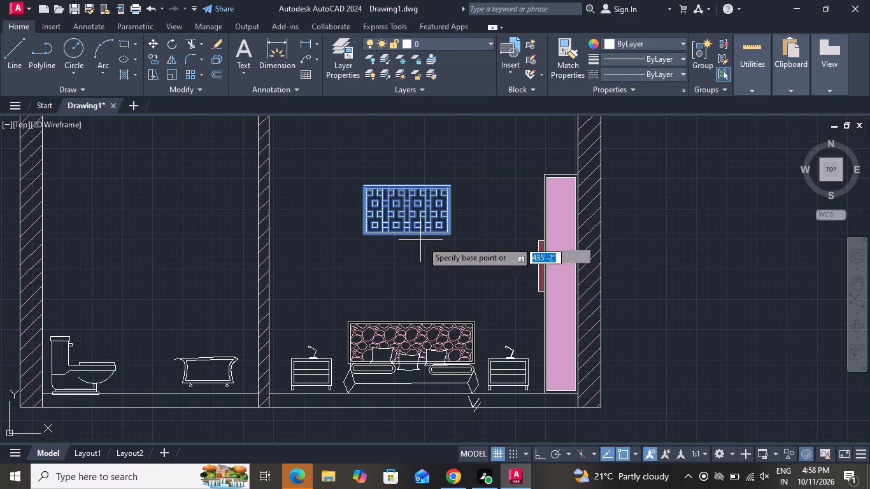
{"action": "left_click", "coordinate": [409, 232]}
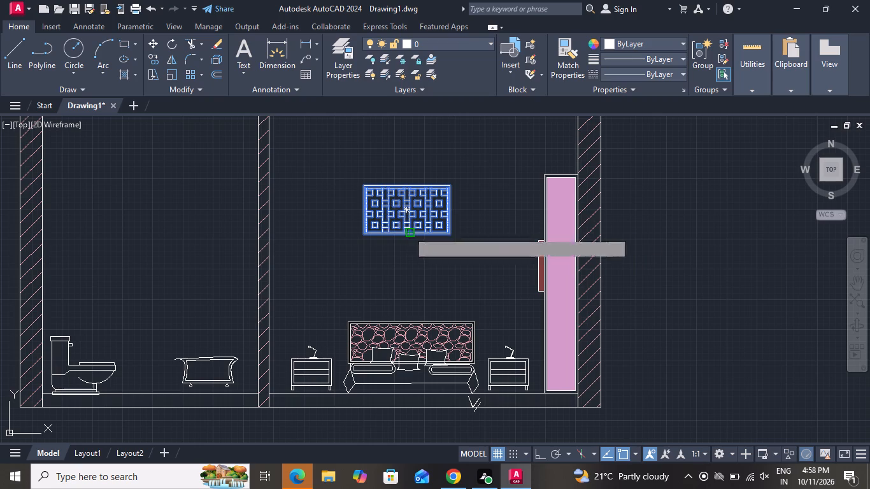
{"action": "left_click", "coordinate": [404, 301]}
{"action": "scroll", "coordinate": [507, 295], "scroll_direction": "down", "scroll_amount": 1}
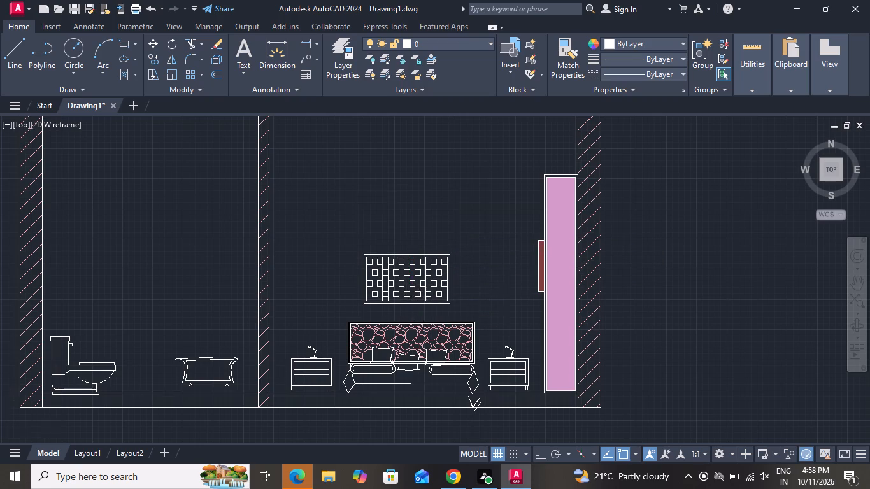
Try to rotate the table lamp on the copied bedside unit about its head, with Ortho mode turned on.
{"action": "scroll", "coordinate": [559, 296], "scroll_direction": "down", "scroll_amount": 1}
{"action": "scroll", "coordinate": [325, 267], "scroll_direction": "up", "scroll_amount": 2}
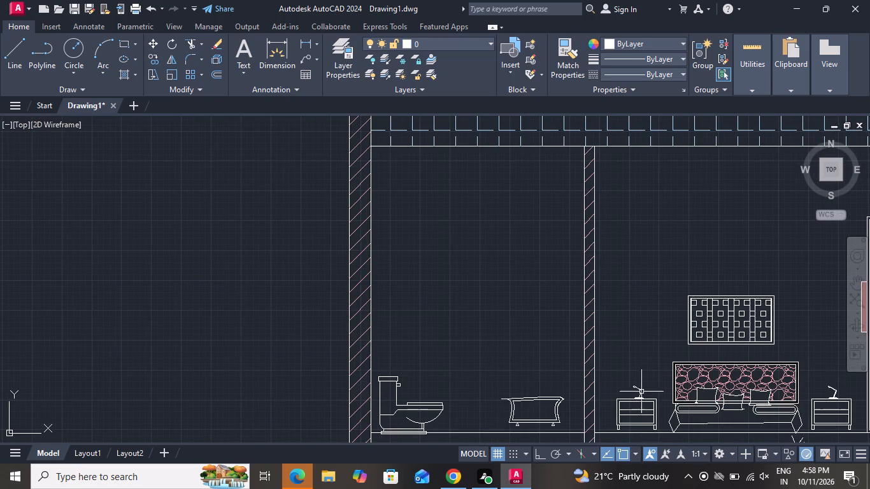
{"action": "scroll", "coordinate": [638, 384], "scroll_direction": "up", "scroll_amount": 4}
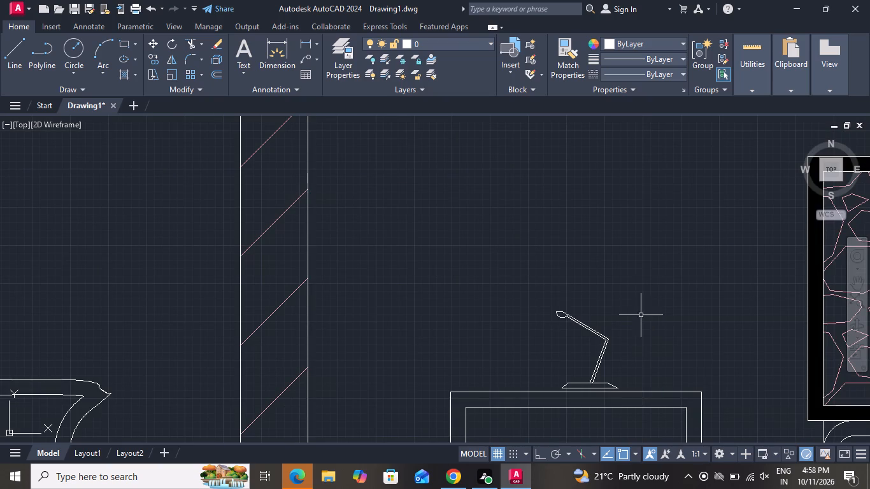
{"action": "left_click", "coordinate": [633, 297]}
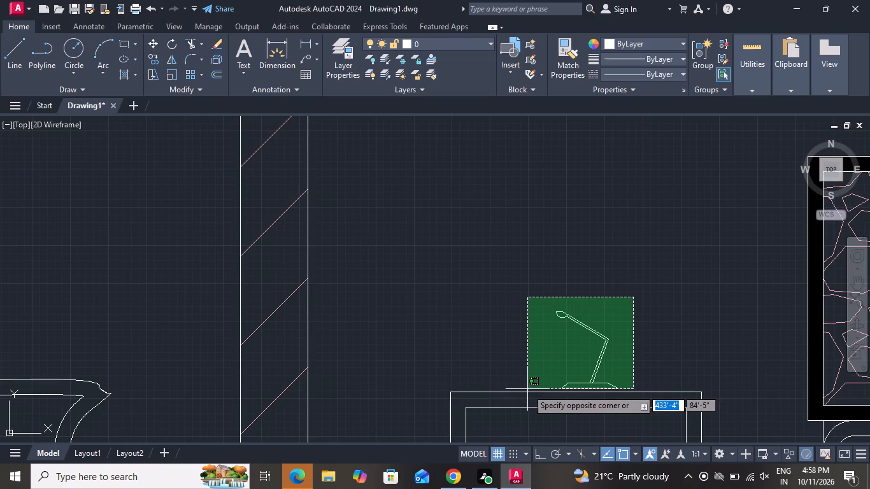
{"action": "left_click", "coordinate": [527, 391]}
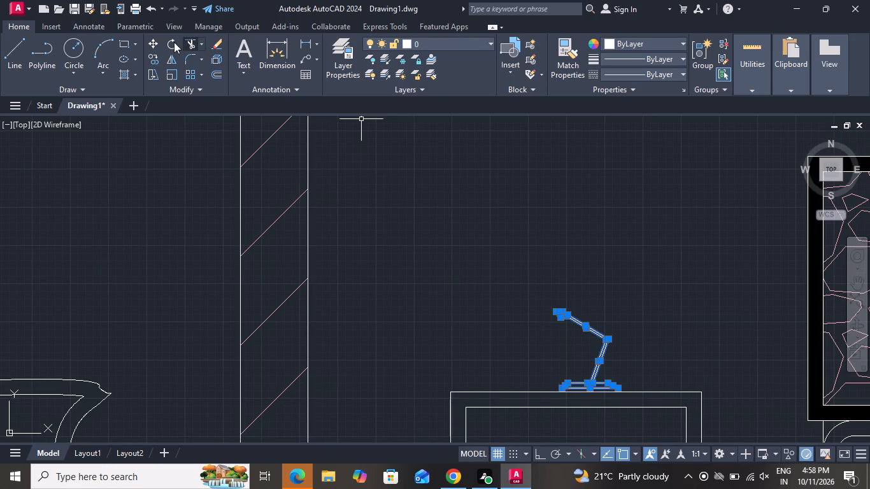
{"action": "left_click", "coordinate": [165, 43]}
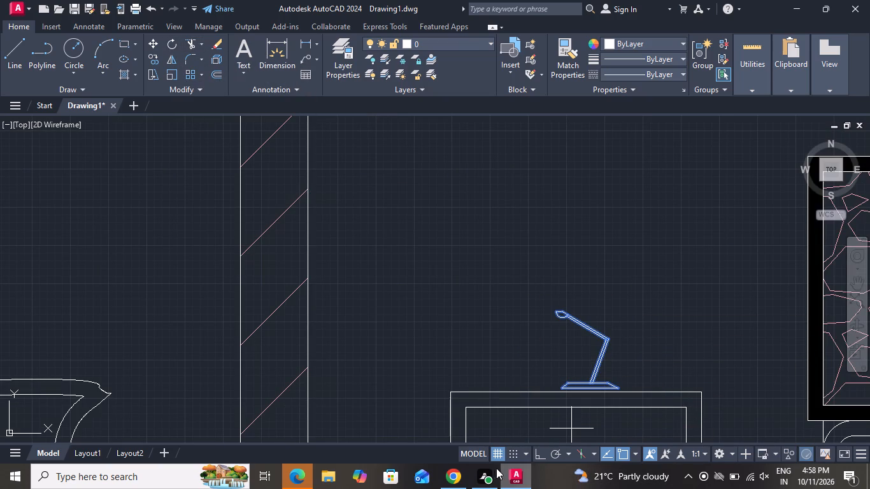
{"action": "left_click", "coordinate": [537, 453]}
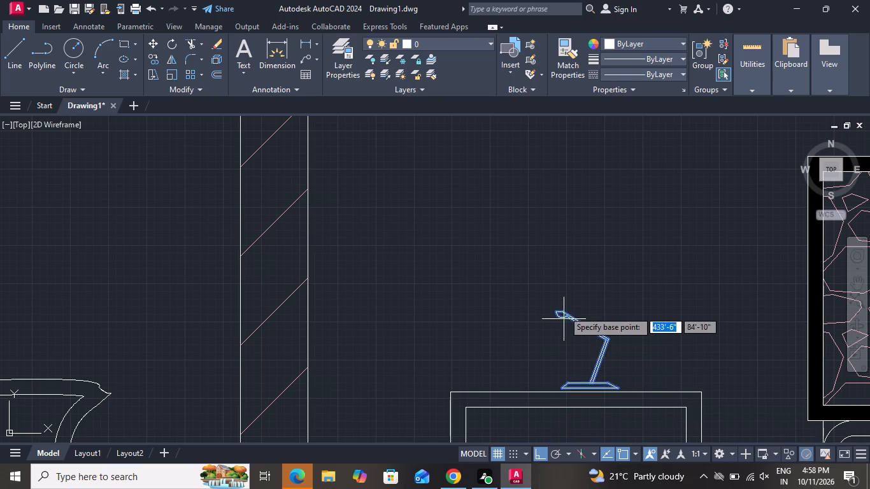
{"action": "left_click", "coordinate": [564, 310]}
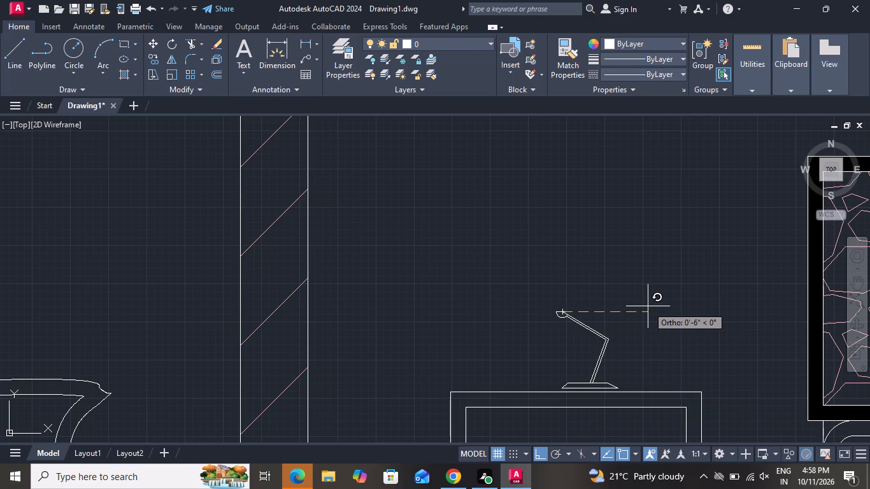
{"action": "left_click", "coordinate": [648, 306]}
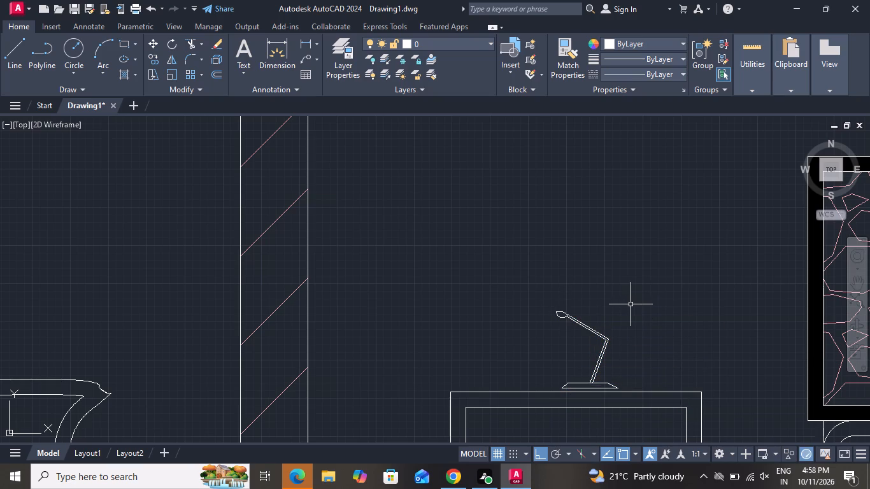
Mirror the table lamp on the copied bedside unit about a vertical line at its bend, erasing the original.
{"action": "left_click", "coordinate": [631, 304]}
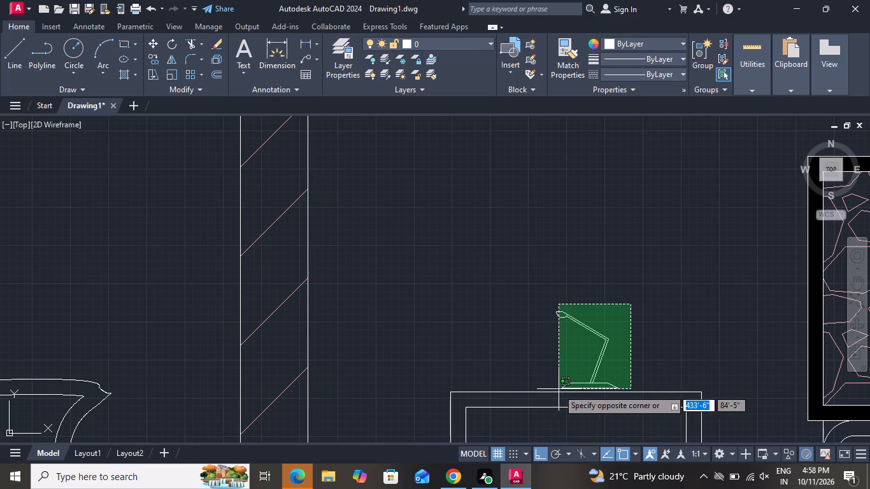
{"action": "left_click", "coordinate": [547, 392]}
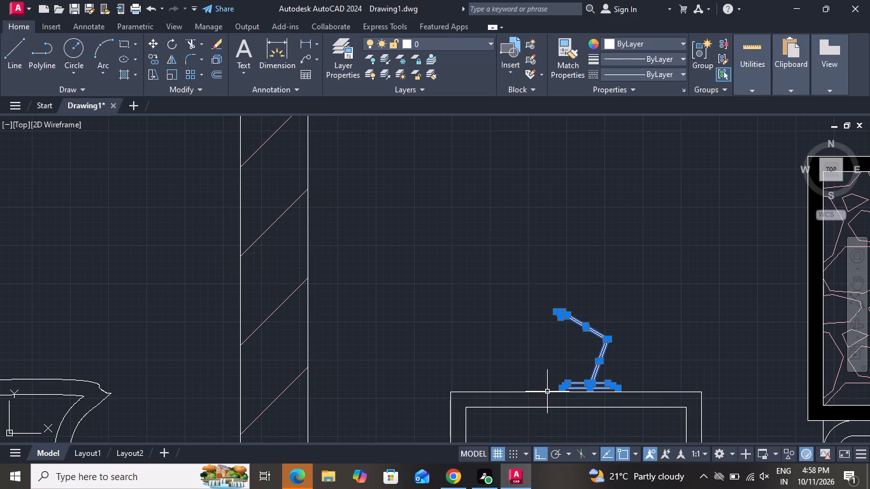
{"action": "key", "text": "m"}
{"action": "type", "text": "i"}
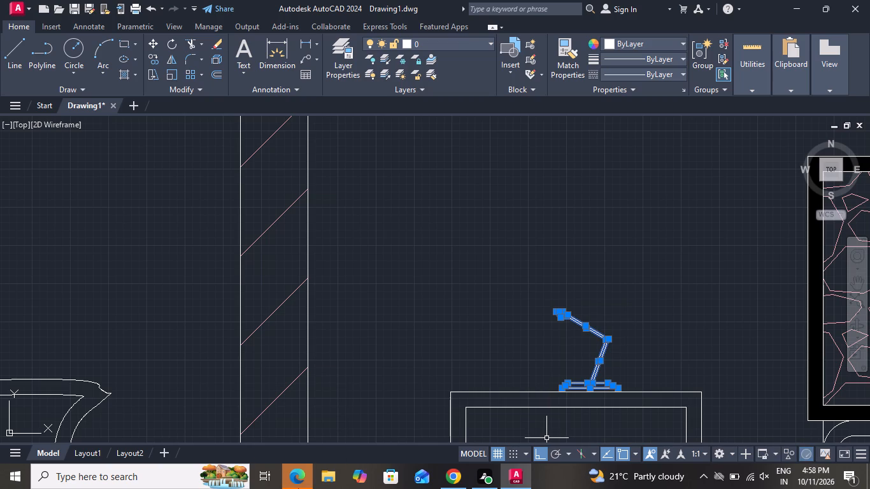
{"action": "key", "text": "space"}
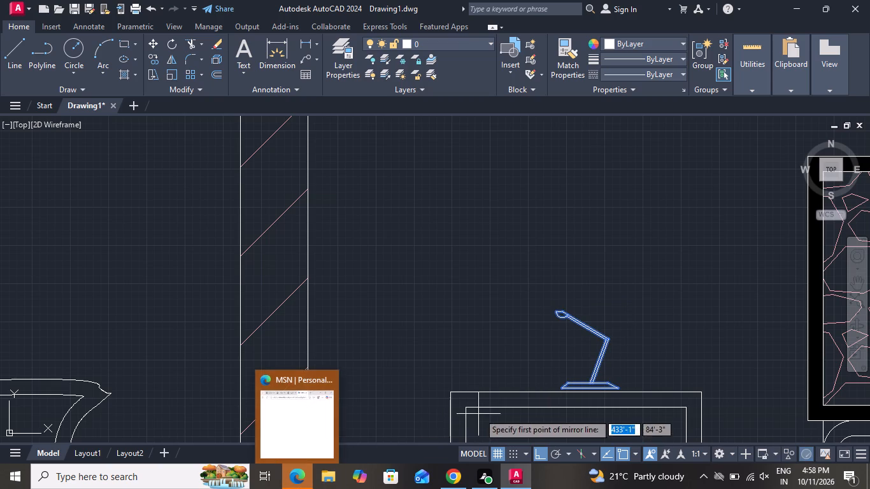
{"action": "left_click", "coordinate": [611, 339]}
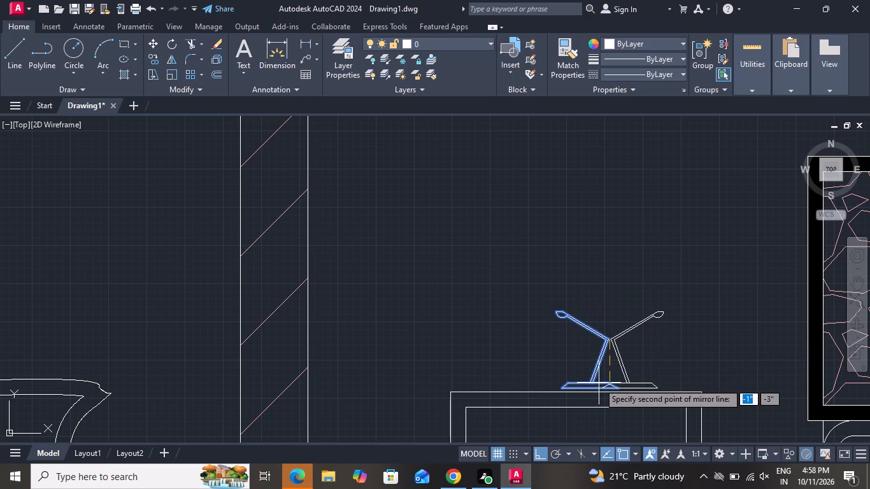
{"action": "left_click", "coordinate": [588, 433]}
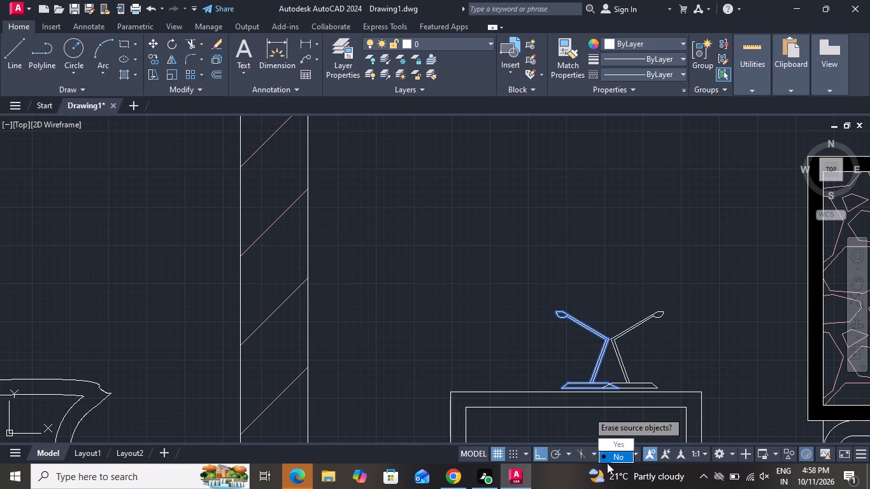
{"action": "left_click_drag", "start_coordinate": [621, 443], "coordinate": [589, 433]}
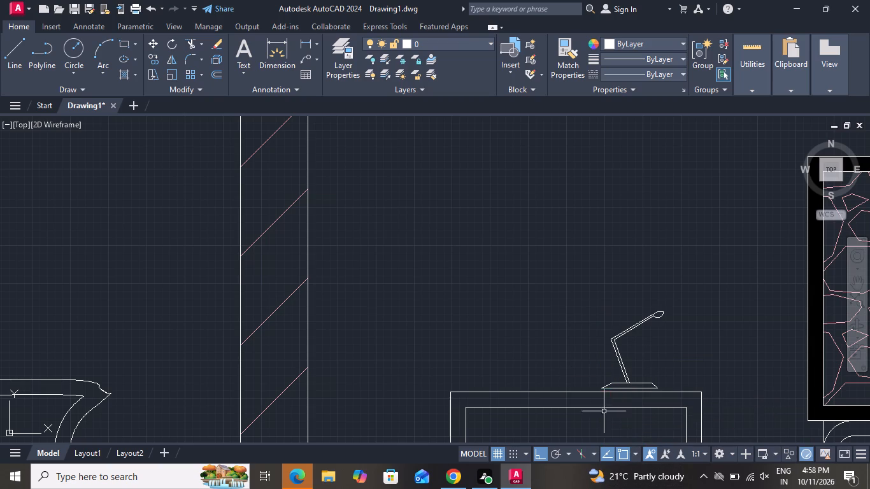
Move the mirrored table lamp horizontally along the bedside unit's top, back toward the wall side.
{"action": "left_click", "coordinate": [692, 299]}
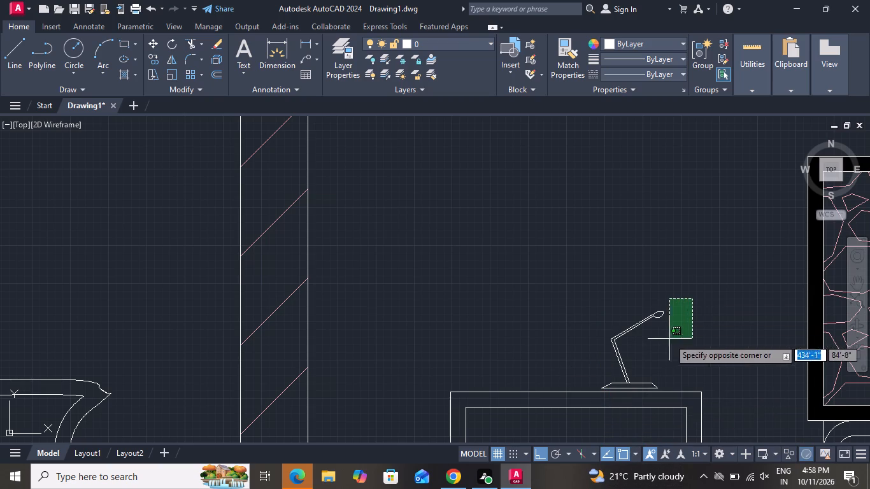
{"action": "left_click", "coordinate": [582, 390]}
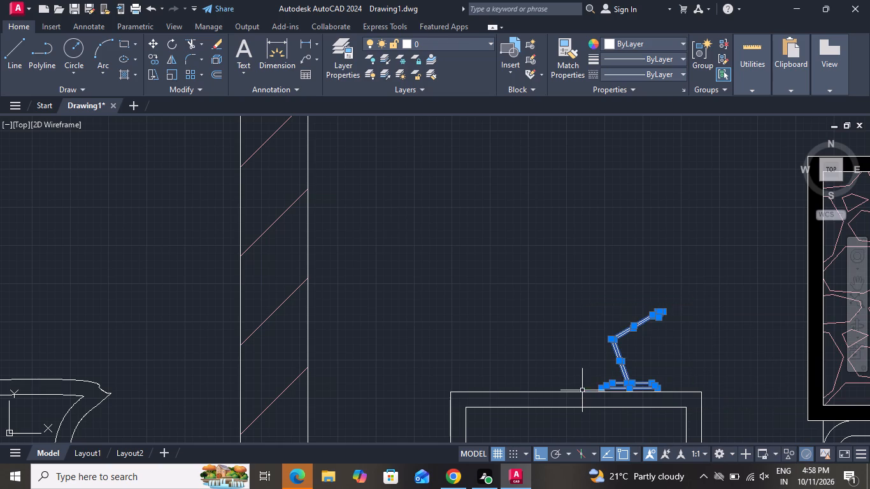
{"action": "left_click", "coordinate": [155, 44]}
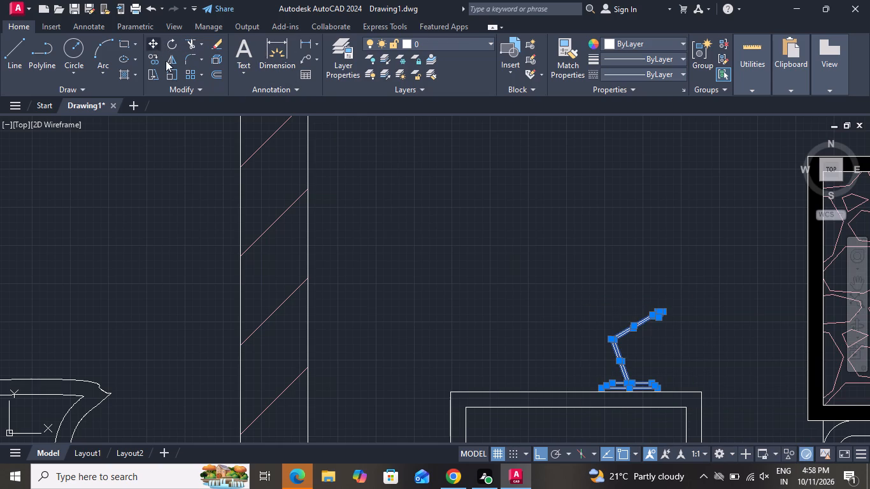
{"action": "left_click", "coordinate": [600, 392]}
{"action": "left_click", "coordinate": [543, 381]}
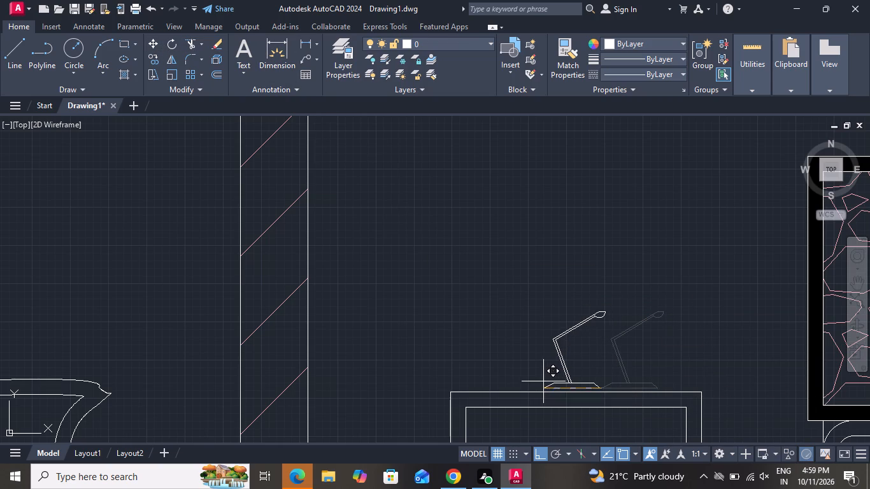
Add a multiline text label reading "section AA" below the section's base line, near the middle partition wall.
{"action": "scroll", "coordinate": [581, 376], "scroll_direction": "down", "scroll_amount": 2}
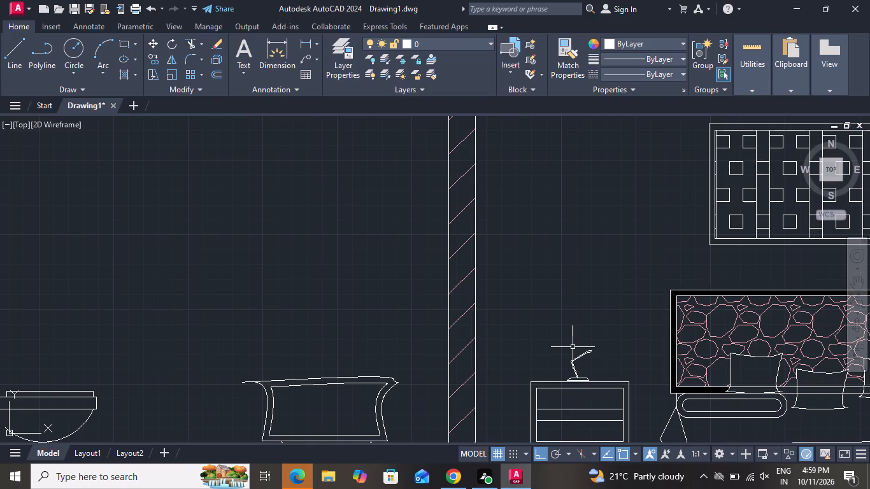
{"action": "scroll", "coordinate": [629, 318], "scroll_direction": "down", "scroll_amount": 2}
{"action": "scroll", "coordinate": [557, 315], "scroll_direction": "down", "scroll_amount": 1}
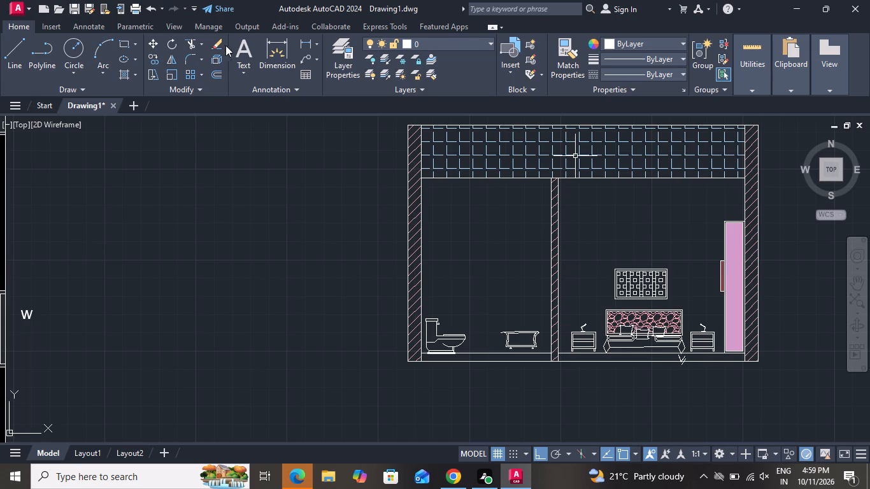
{"action": "left_click", "coordinate": [248, 48]}
{"action": "scroll", "coordinate": [517, 379], "scroll_direction": "up", "scroll_amount": 2}
{"action": "left_click_drag", "start_coordinate": [539, 371], "coordinate": [548, 376]}
{"action": "left_click", "coordinate": [746, 383]}
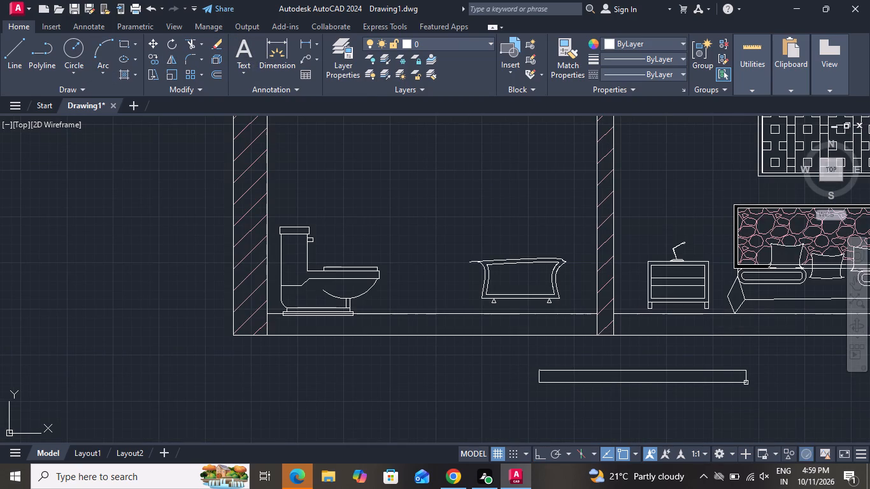
{"action": "key", "text": "s"}
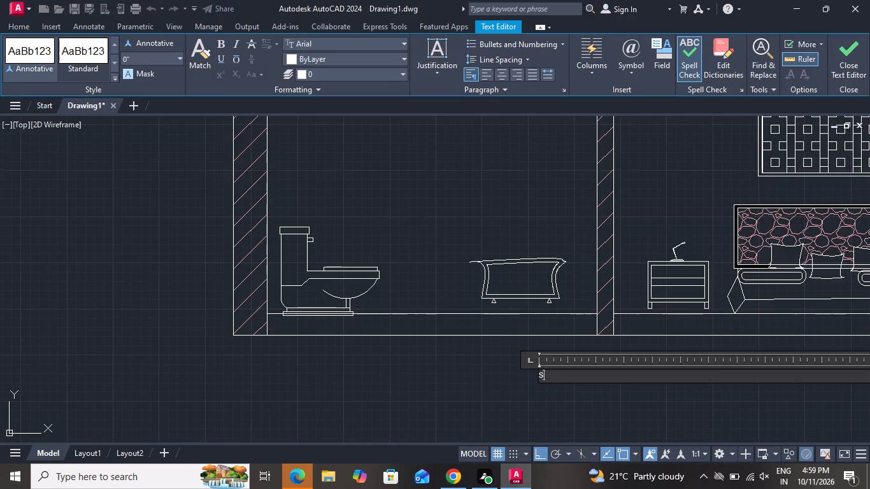
{"action": "type", "text": "ect"}
{"action": "type", "text": "io"}
{"action": "type", "text": "n"}
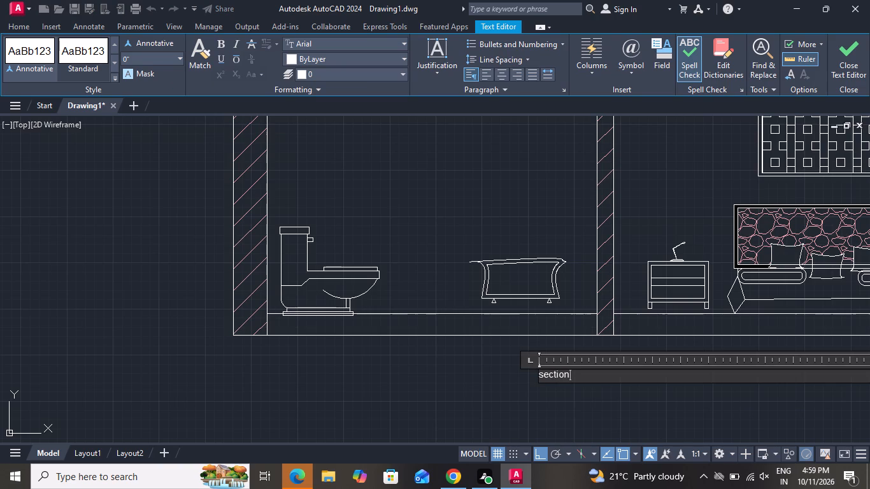
{"action": "key", "text": "space"}
{"action": "type", "text": "AA"}
{"action": "left_click", "coordinate": [580, 402]}
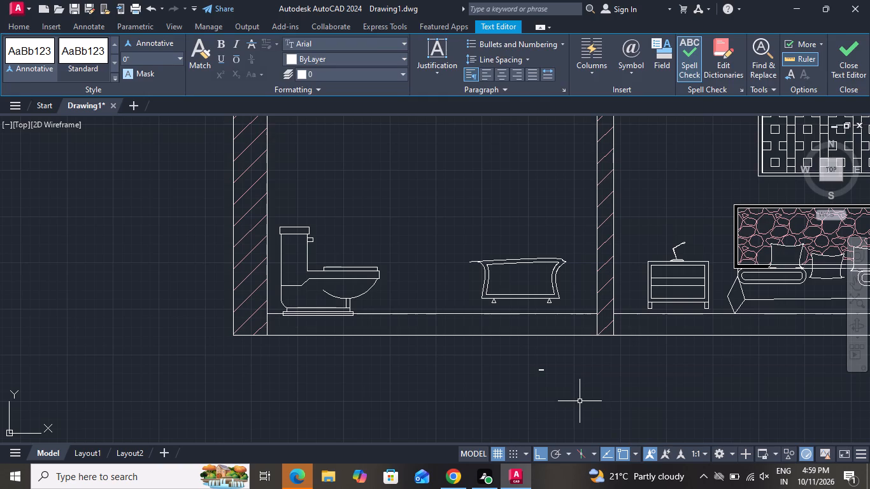
Set the "section AA" label's text height to 10".
{"action": "left_click", "coordinate": [541, 372]}
{"action": "right_click", "coordinate": [541, 372]}
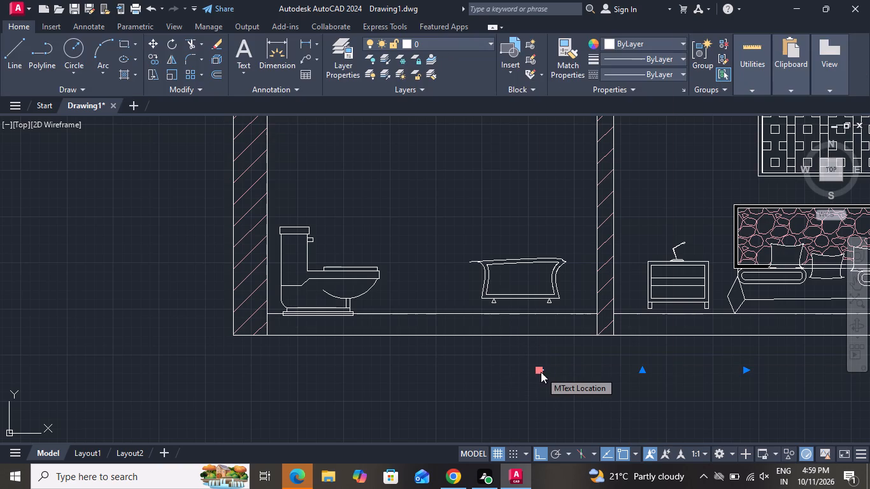
{"action": "left_click", "coordinate": [574, 354]}
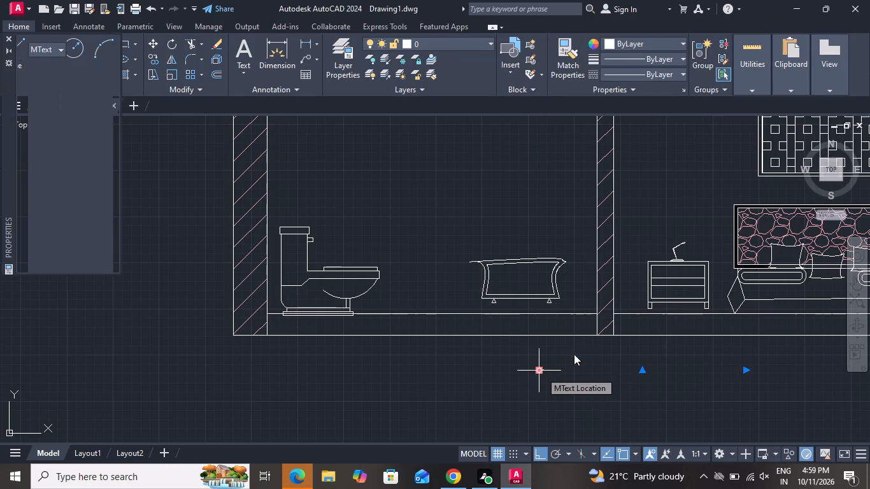
{"action": "scroll", "coordinate": [102, 227], "scroll_direction": "down", "scroll_amount": 1}
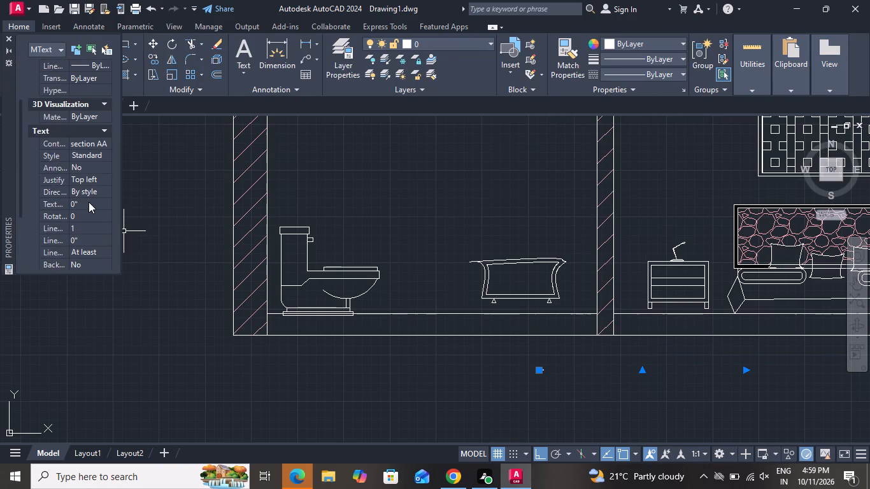
{"action": "left_click", "coordinate": [89, 202]}
{"action": "key", "text": "BackSpace"}
{"action": "key", "text": "BackSpace"}
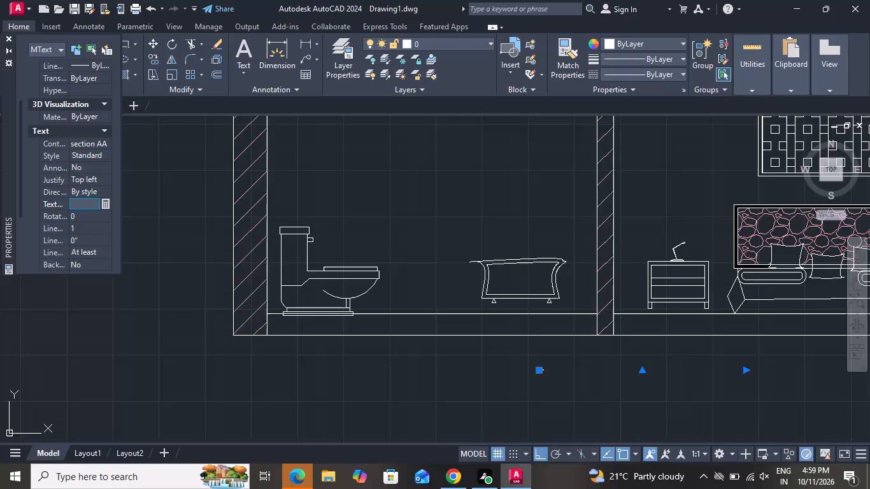
{"action": "key", "text": "1"}
{"action": "key", "text": "0"}
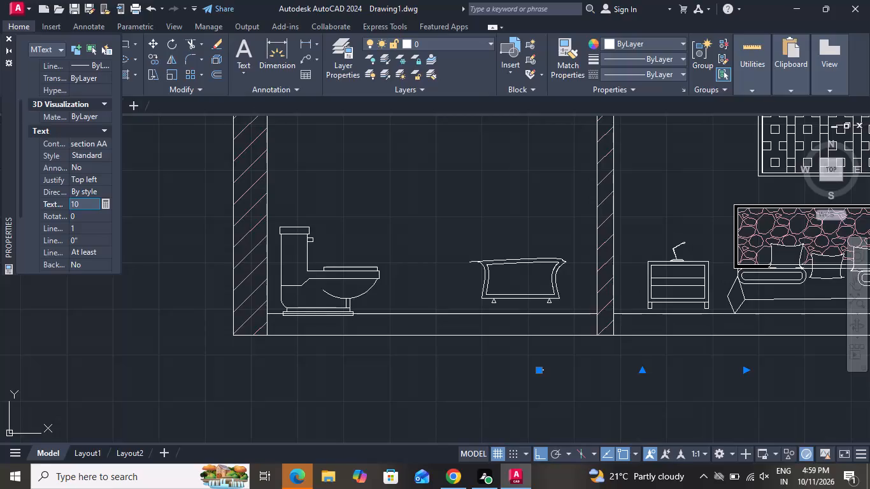
{"action": "key", "text": "shift+quotedbl"}
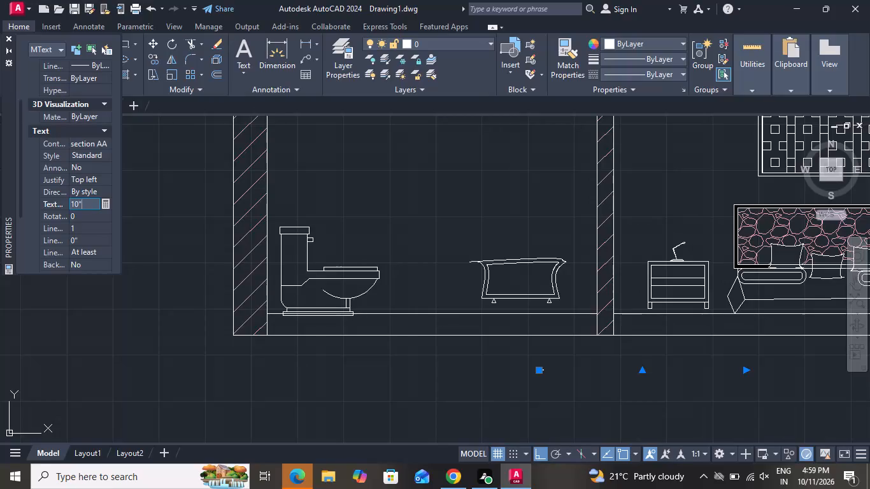
{"action": "left_click", "coordinate": [10, 38]}
Widen the "section AA" text frame so that the whole label fits on one line.
{"action": "scroll", "coordinate": [118, 169], "scroll_direction": "down", "scroll_amount": 1}
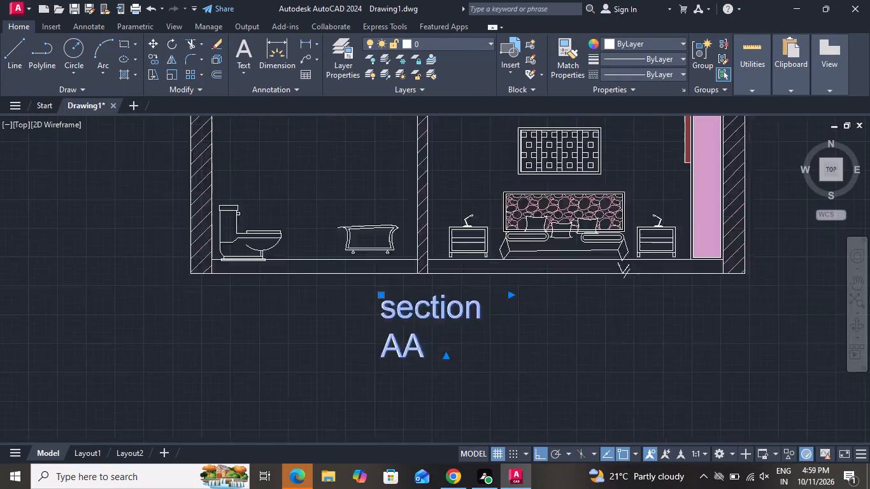
{"action": "scroll", "coordinate": [119, 171], "scroll_direction": "down", "scroll_amount": 1}
{"action": "scroll", "coordinate": [150, 186], "scroll_direction": "up", "scroll_amount": 1}
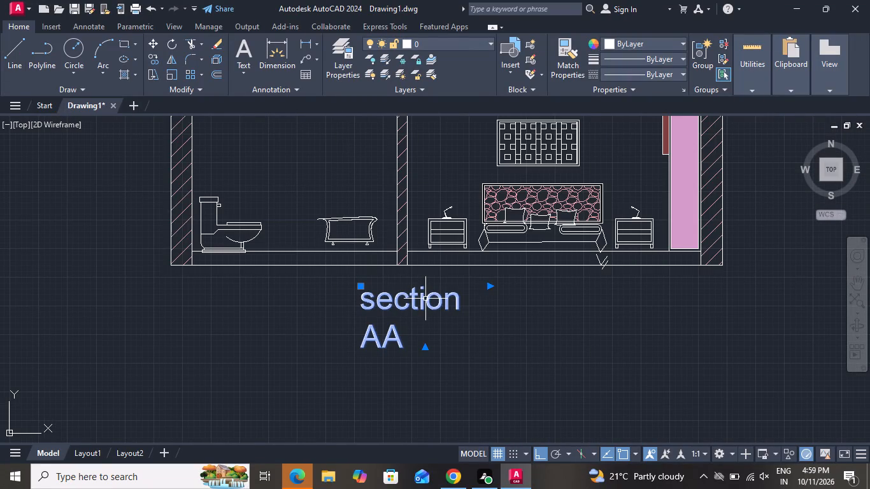
{"action": "double_click", "coordinate": [429, 300]}
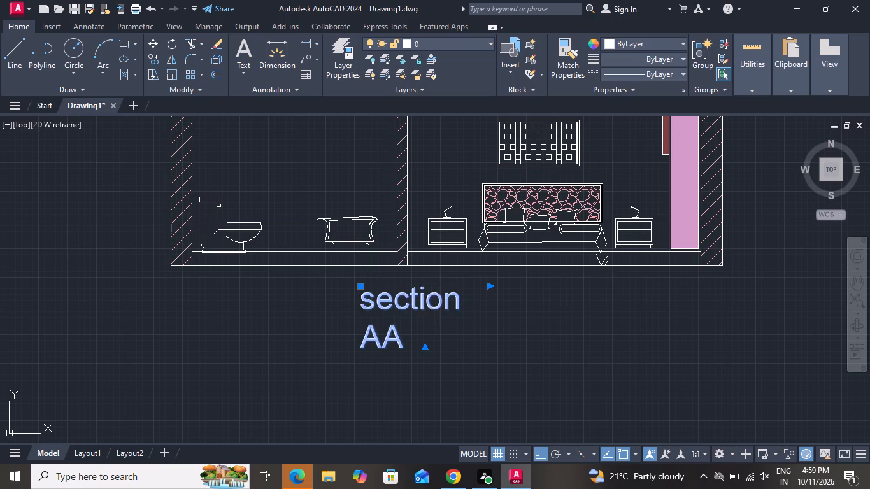
{"action": "double_click", "coordinate": [440, 305]}
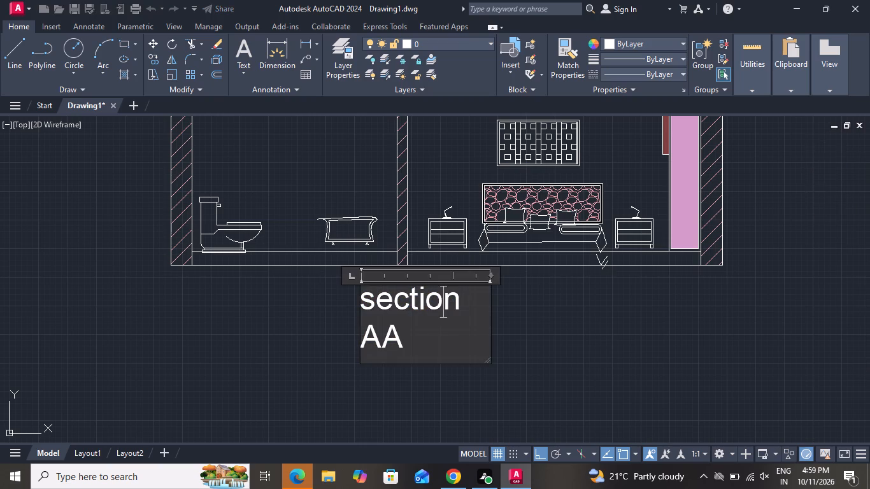
{"action": "left_click", "coordinate": [480, 302]}
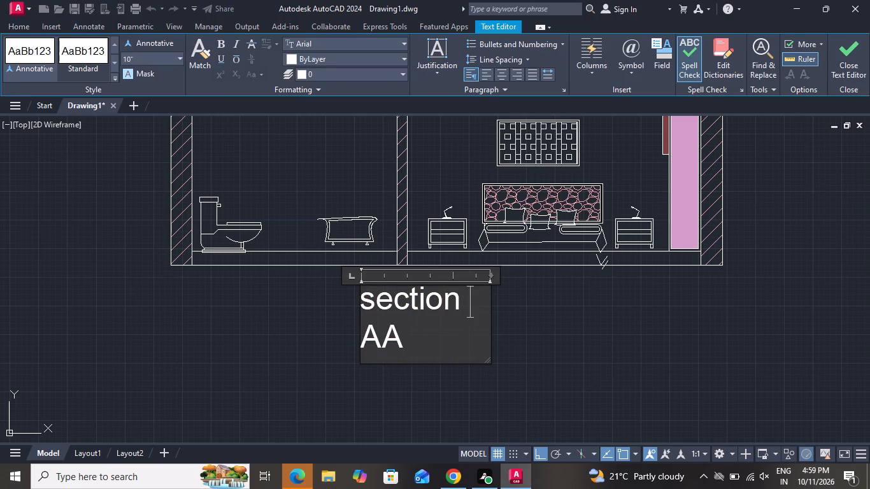
{"action": "left_click_drag", "start_coordinate": [490, 306], "coordinate": [535, 294]}
{"action": "left_click", "coordinate": [481, 364]}
Examine the labelled section AA together with the floor plan, the partial plan above it and the other drawings.
{"action": "scroll", "coordinate": [480, 367], "scroll_direction": "down", "scroll_amount": 1}
{"action": "scroll", "coordinate": [480, 368], "scroll_direction": "up", "scroll_amount": 1}
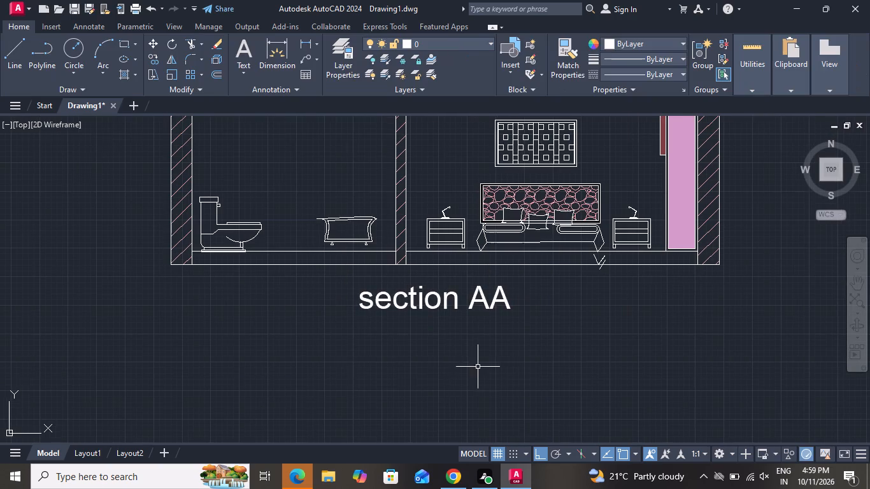
{"action": "scroll", "coordinate": [477, 367], "scroll_direction": "down", "scroll_amount": 1}
{"action": "scroll", "coordinate": [478, 367], "scroll_direction": "up", "scroll_amount": 1}
{"action": "scroll", "coordinate": [474, 364], "scroll_direction": "down", "scroll_amount": 1}
{"action": "scroll", "coordinate": [474, 364], "scroll_direction": "up", "scroll_amount": 1}
{"action": "scroll", "coordinate": [450, 355], "scroll_direction": "down", "scroll_amount": 2}
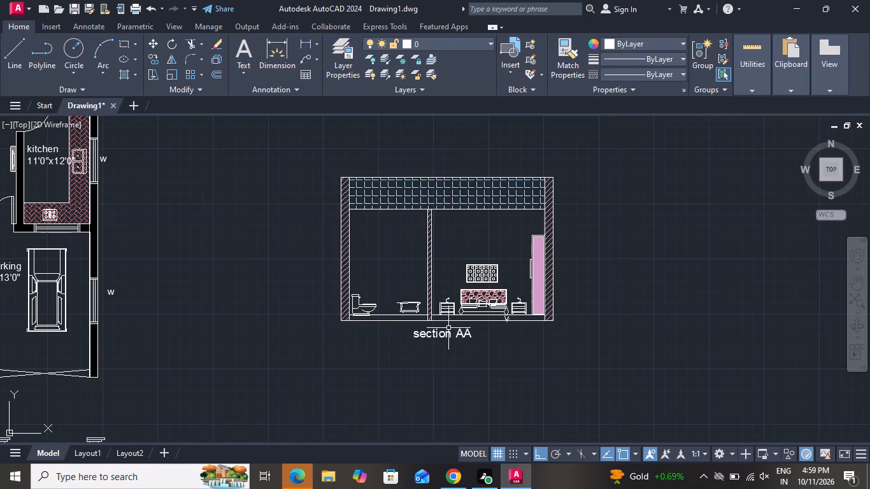
{"action": "scroll", "coordinate": [478, 218], "scroll_direction": "down", "scroll_amount": 3}
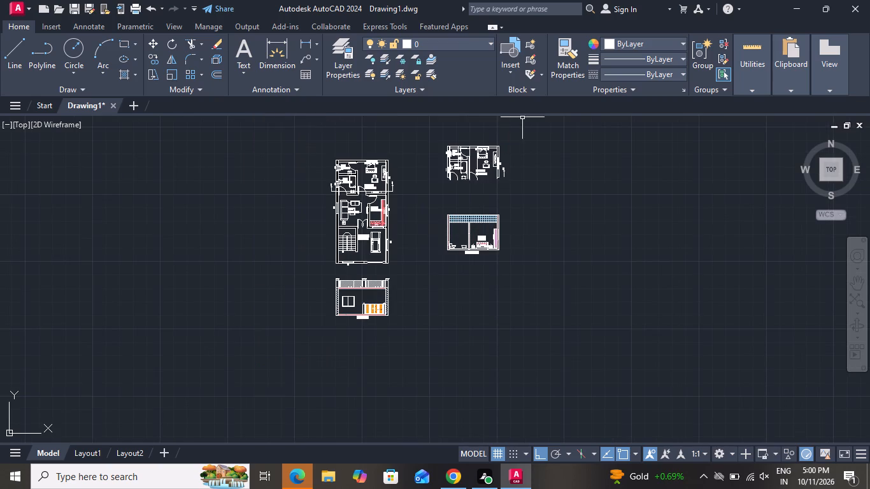
{"action": "scroll", "coordinate": [514, 122], "scroll_direction": "up", "scroll_amount": 1}
{"action": "scroll", "coordinate": [511, 124], "scroll_direction": "down", "scroll_amount": 1}
{"action": "scroll", "coordinate": [503, 128], "scroll_direction": "up", "scroll_amount": 2}
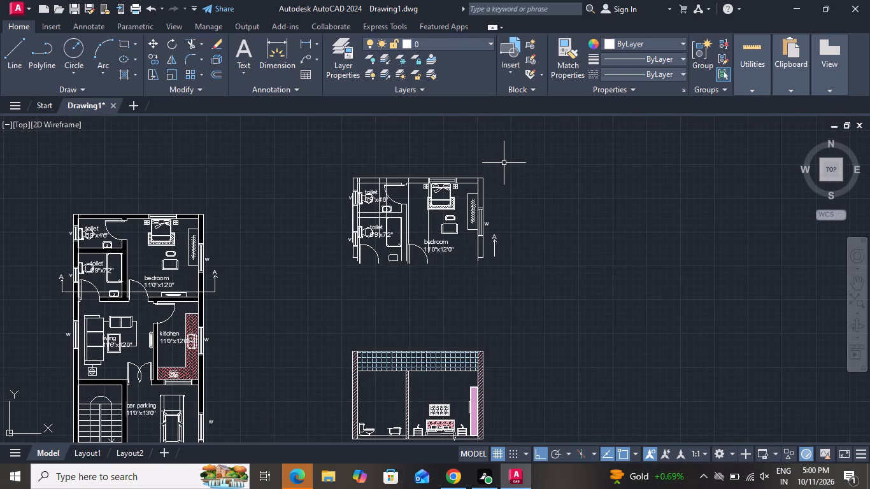
Examine the partial plan of the toilets and bedroom above section AA, alongside the main floor plan.
{"action": "scroll", "coordinate": [480, 166], "scroll_direction": "up", "scroll_amount": 1}
{"action": "scroll", "coordinate": [480, 166], "scroll_direction": "down", "scroll_amount": 1}
{"action": "scroll", "coordinate": [480, 166], "scroll_direction": "up", "scroll_amount": 1}
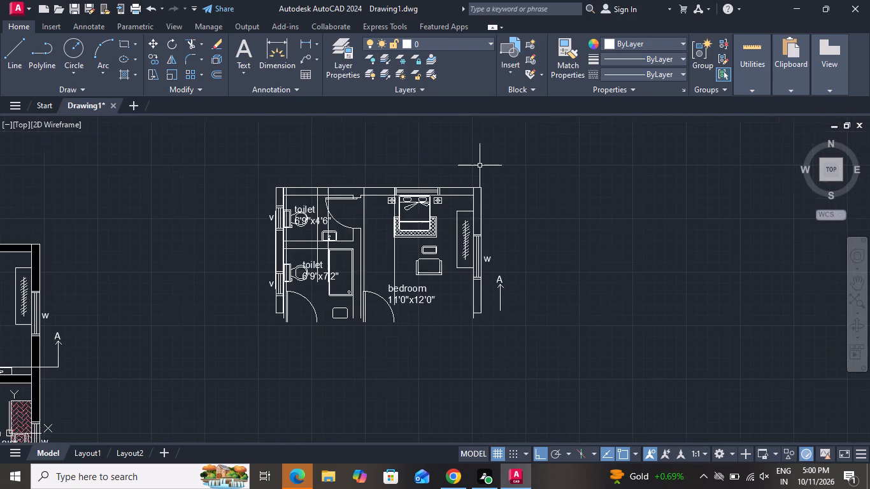
{"action": "scroll", "coordinate": [480, 166], "scroll_direction": "down", "scroll_amount": 1}
{"action": "scroll", "coordinate": [478, 168], "scroll_direction": "up", "scroll_amount": 1}
{"action": "scroll", "coordinate": [478, 170], "scroll_direction": "down", "scroll_amount": 1}
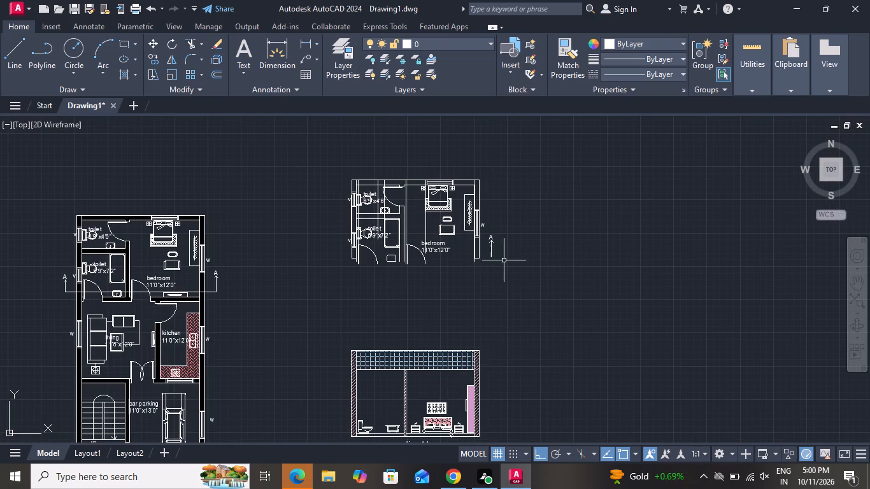
{"action": "scroll", "coordinate": [509, 224], "scroll_direction": "up", "scroll_amount": 1}
{"action": "scroll", "coordinate": [508, 224], "scroll_direction": "down", "scroll_amount": 2}
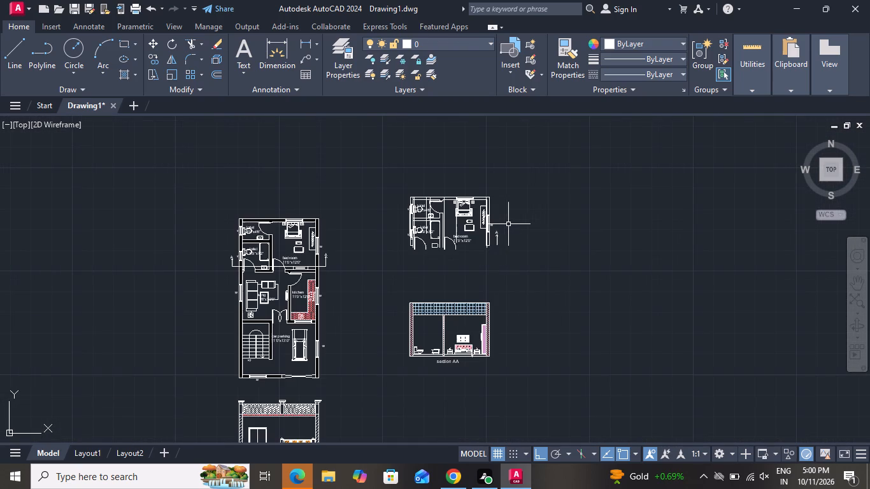
Delete the stray V-shaped and slanted line pieces at the base line below the bed's corner in section AA.
{"action": "scroll", "coordinate": [474, 384], "scroll_direction": "up", "scroll_amount": 1}
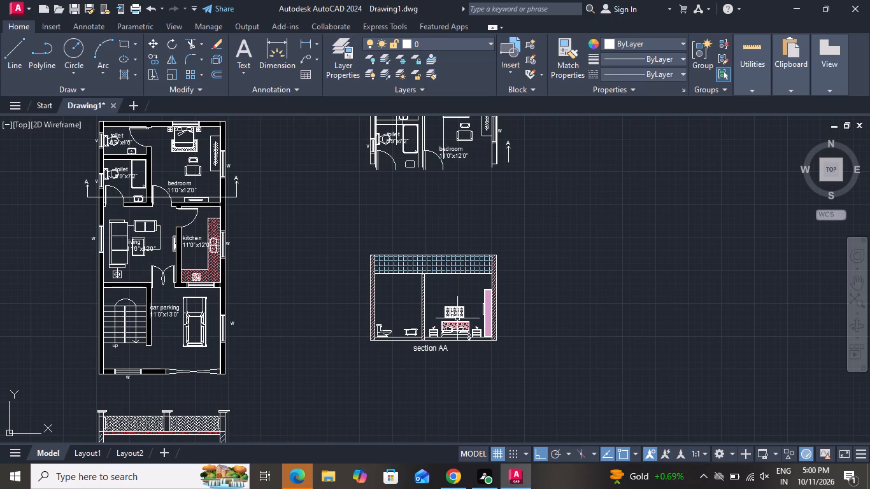
{"action": "scroll", "coordinate": [439, 321], "scroll_direction": "up", "scroll_amount": 1}
{"action": "scroll", "coordinate": [426, 318], "scroll_direction": "down", "scroll_amount": 1}
{"action": "scroll", "coordinate": [405, 334], "scroll_direction": "up", "scroll_amount": 1}
{"action": "scroll", "coordinate": [405, 334], "scroll_direction": "down", "scroll_amount": 1}
{"action": "scroll", "coordinate": [405, 334], "scroll_direction": "up", "scroll_amount": 2}
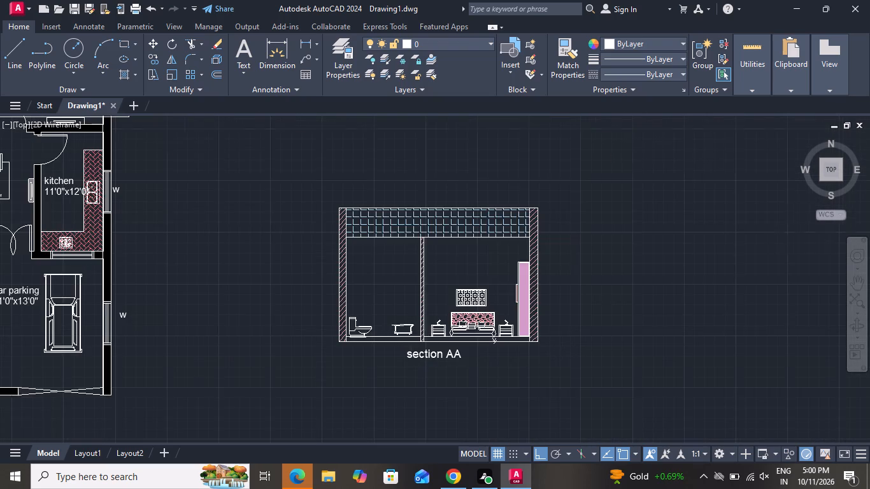
{"action": "scroll", "coordinate": [411, 330], "scroll_direction": "up", "scroll_amount": 1}
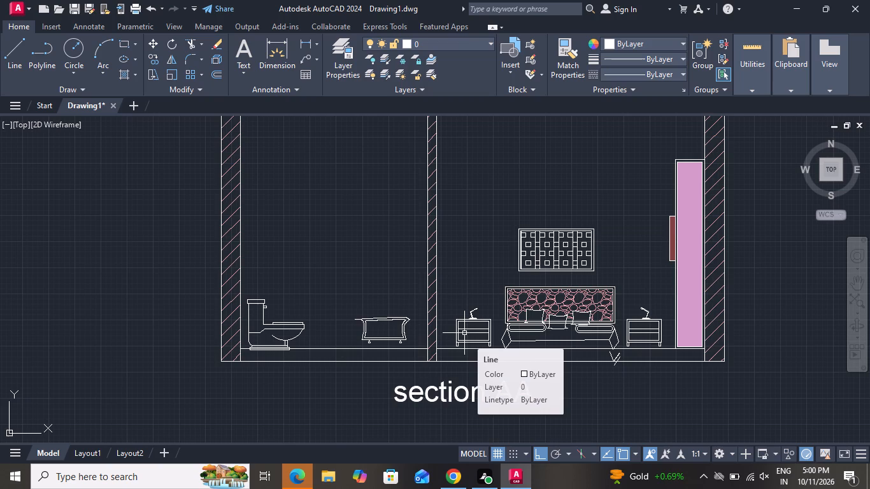
{"action": "scroll", "coordinate": [652, 318], "scroll_direction": "up", "scroll_amount": 2}
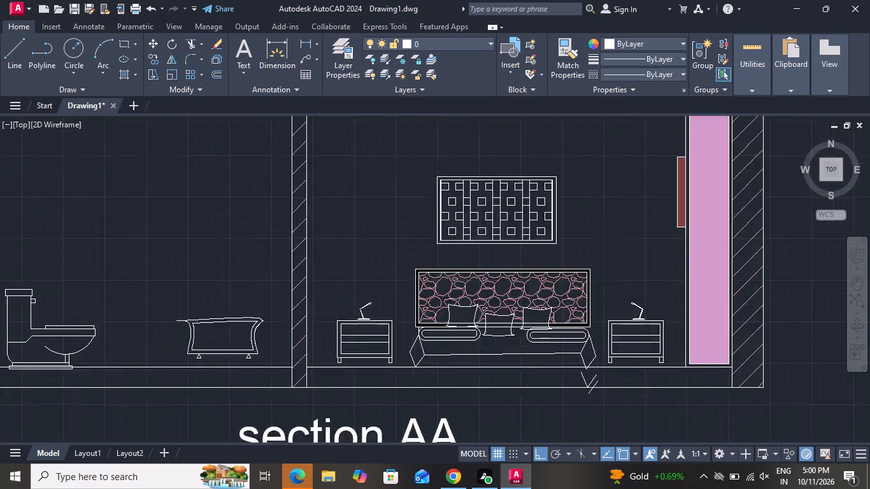
{"action": "scroll", "coordinate": [636, 330], "scroll_direction": "up", "scroll_amount": 2}
{"action": "scroll", "coordinate": [577, 355], "scroll_direction": "down", "scroll_amount": 4}
{"action": "scroll", "coordinate": [544, 387], "scroll_direction": "up", "scroll_amount": 4}
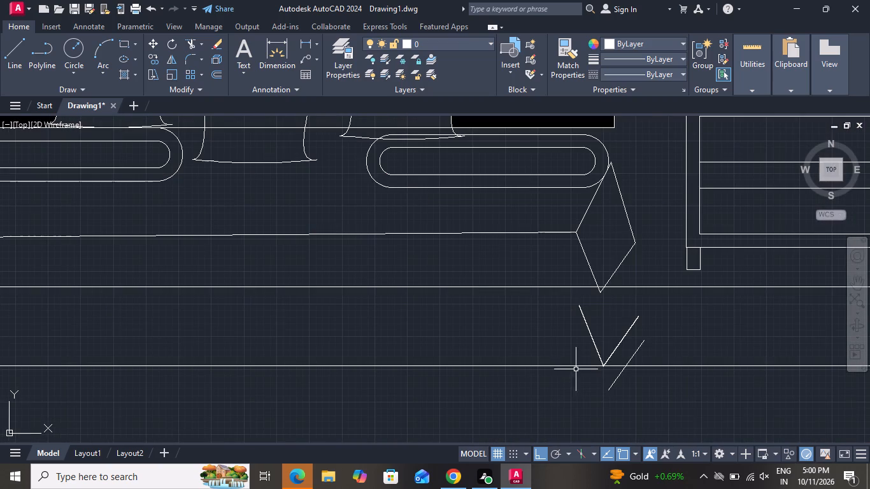
{"action": "left_click", "coordinate": [665, 321]}
{"action": "left_click", "coordinate": [580, 351]}
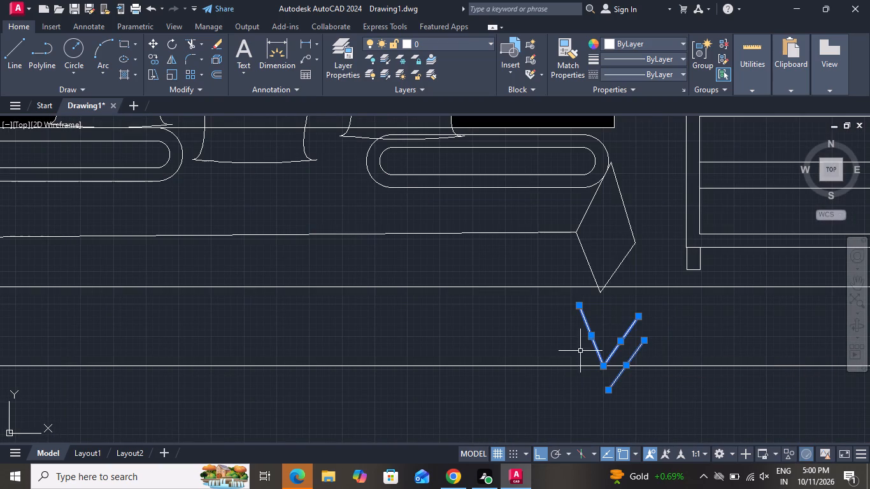
{"action": "key", "text": "Delete"}
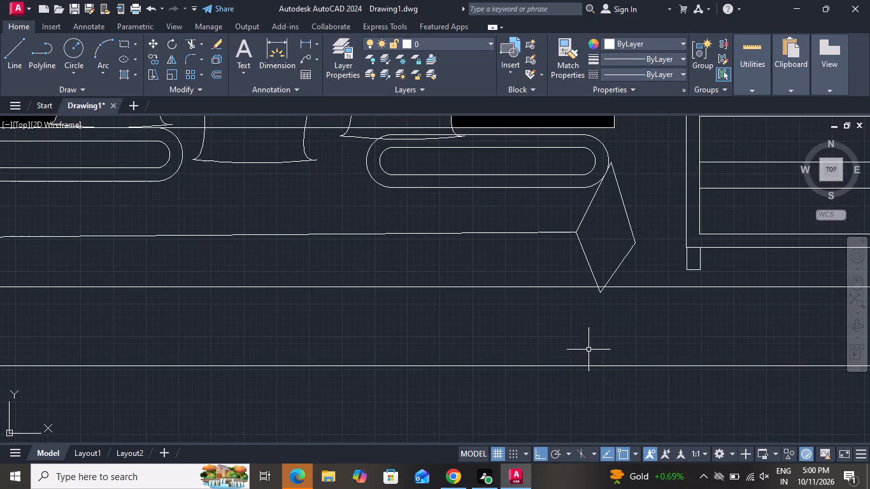
Examine the cleaned-up section AA together with the floor plan, partial plan and elevation for remaining errors or missing labels.
{"action": "scroll", "coordinate": [613, 316], "scroll_direction": "down", "scroll_amount": 3}
{"action": "scroll", "coordinate": [613, 418], "scroll_direction": "down", "scroll_amount": 2}
{"action": "scroll", "coordinate": [625, 412], "scroll_direction": "up", "scroll_amount": 1}
{"action": "scroll", "coordinate": [626, 410], "scroll_direction": "down", "scroll_amount": 1}
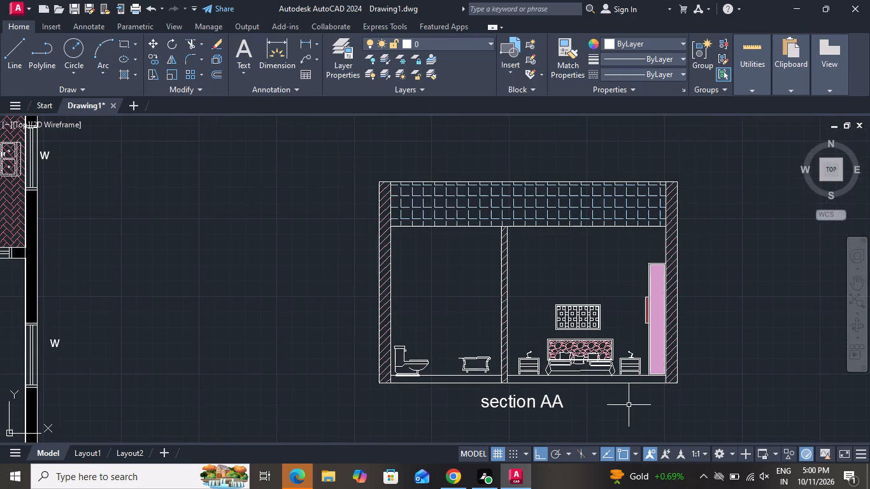
{"action": "scroll", "coordinate": [596, 363], "scroll_direction": "up", "scroll_amount": 1}
{"action": "scroll", "coordinate": [595, 353], "scroll_direction": "down", "scroll_amount": 1}
{"action": "scroll", "coordinate": [592, 295], "scroll_direction": "up", "scroll_amount": 1}
{"action": "scroll", "coordinate": [592, 295], "scroll_direction": "down", "scroll_amount": 2}
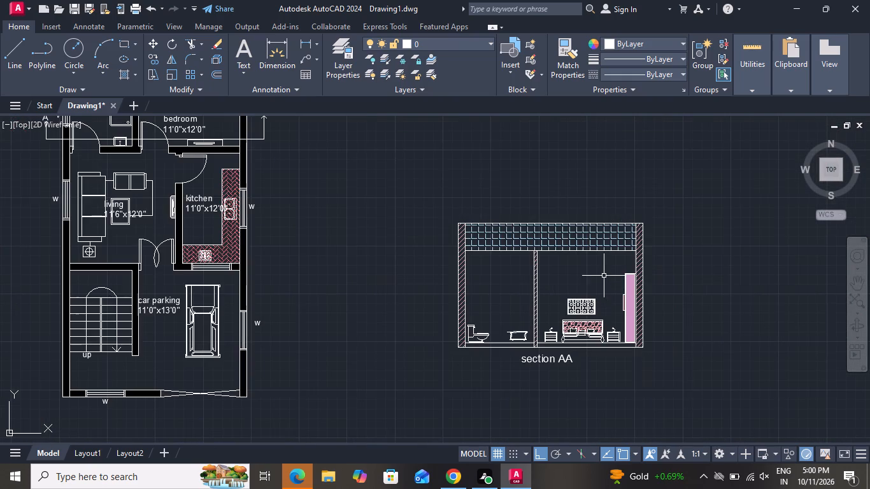
{"action": "scroll", "coordinate": [603, 276], "scroll_direction": "down", "scroll_amount": 1}
{"action": "scroll", "coordinate": [615, 247], "scroll_direction": "up", "scroll_amount": 3}
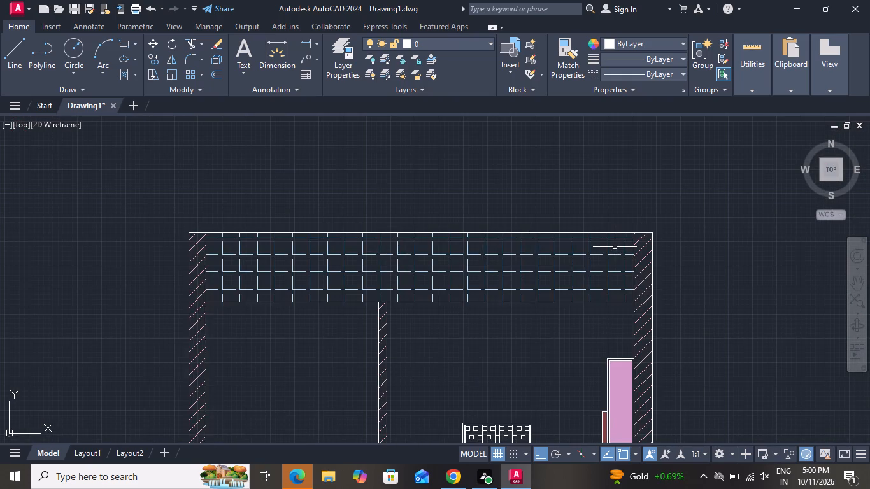
{"action": "scroll", "coordinate": [615, 247], "scroll_direction": "down", "scroll_amount": 3}
{"action": "scroll", "coordinate": [392, 382], "scroll_direction": "up", "scroll_amount": 2}
{"action": "scroll", "coordinate": [394, 375], "scroll_direction": "down", "scroll_amount": 4}
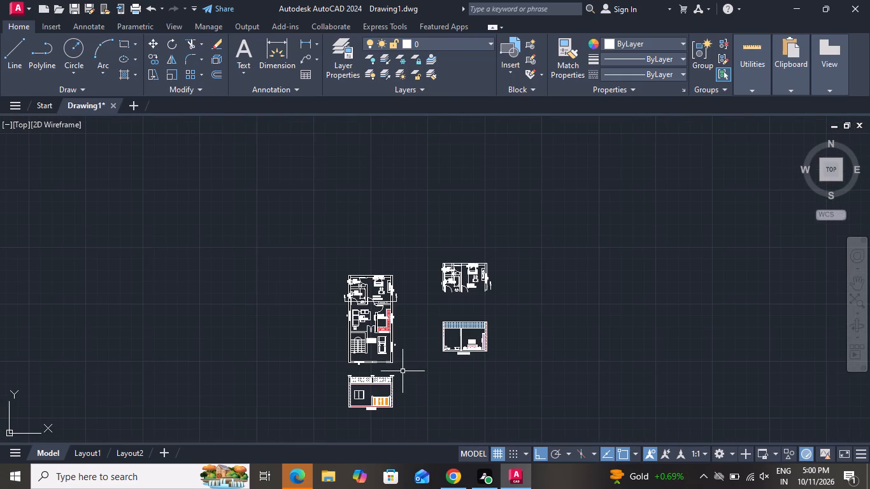
{"action": "scroll", "coordinate": [368, 358], "scroll_direction": "up", "scroll_amount": 4}
{"action": "scroll", "coordinate": [369, 355], "scroll_direction": "down", "scroll_amount": 2}
{"action": "scroll", "coordinate": [369, 355], "scroll_direction": "up", "scroll_amount": 1}
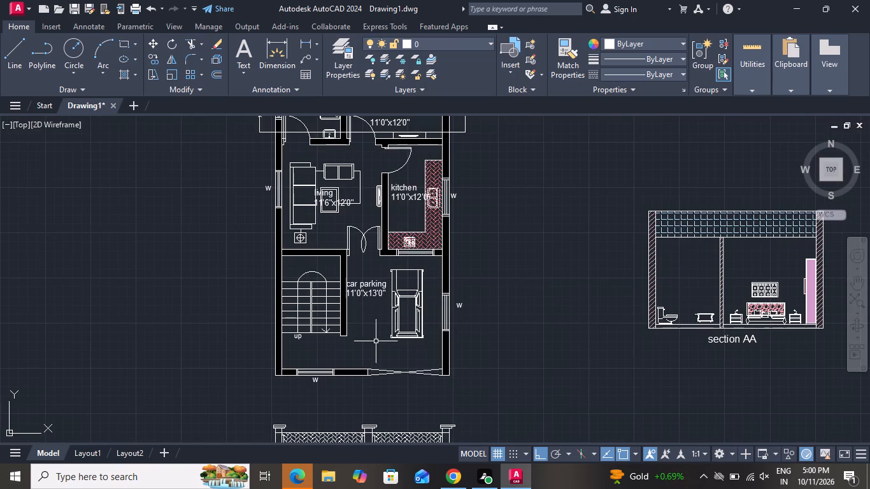
{"action": "scroll", "coordinate": [385, 302], "scroll_direction": "down", "scroll_amount": 2}
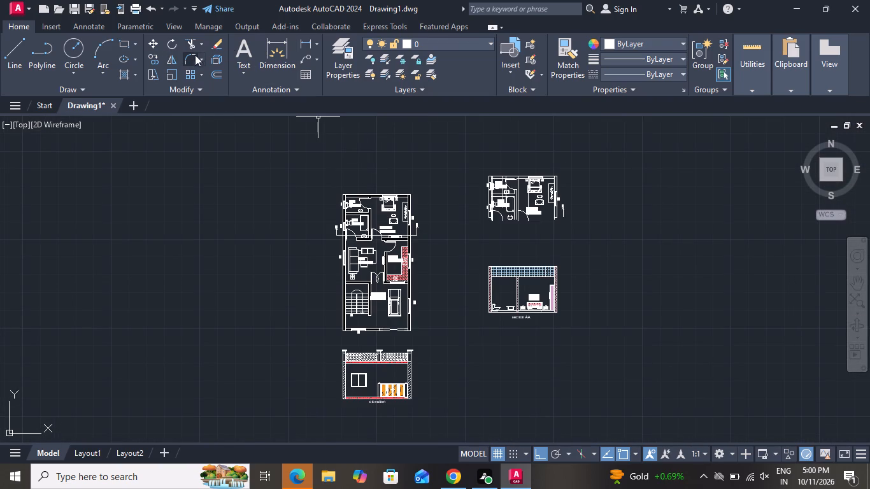
Add a multiline text label reading "ground floor plan" below the front wall of the main floor plan, above the elevation.
{"action": "left_click", "coordinate": [240, 52]}
{"action": "scroll", "coordinate": [349, 355], "scroll_direction": "up", "scroll_amount": 3}
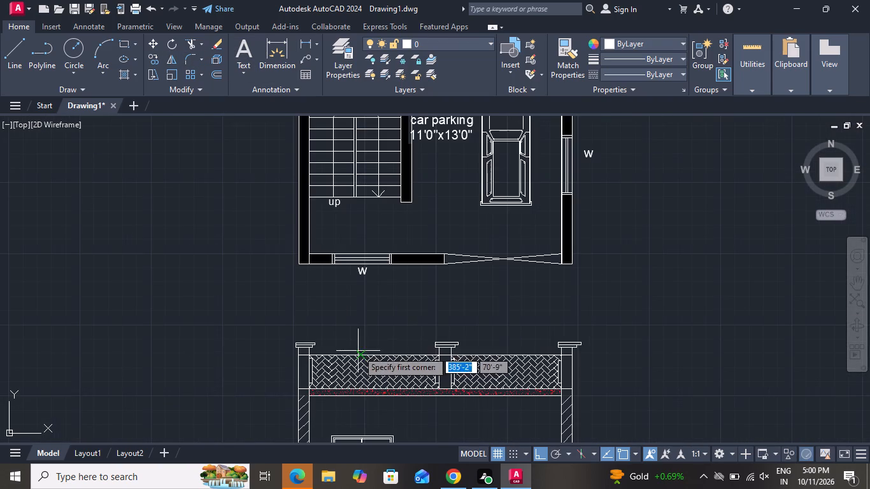
{"action": "left_click", "coordinate": [389, 280]}
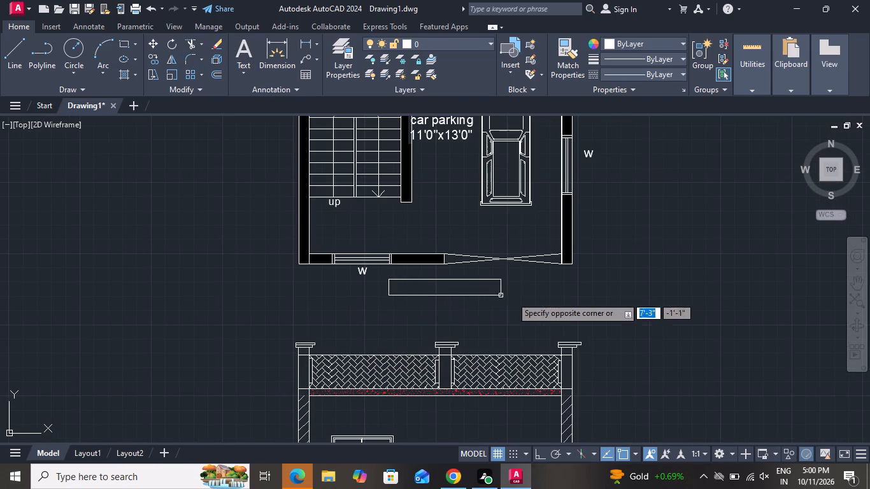
{"action": "left_click", "coordinate": [559, 306]}
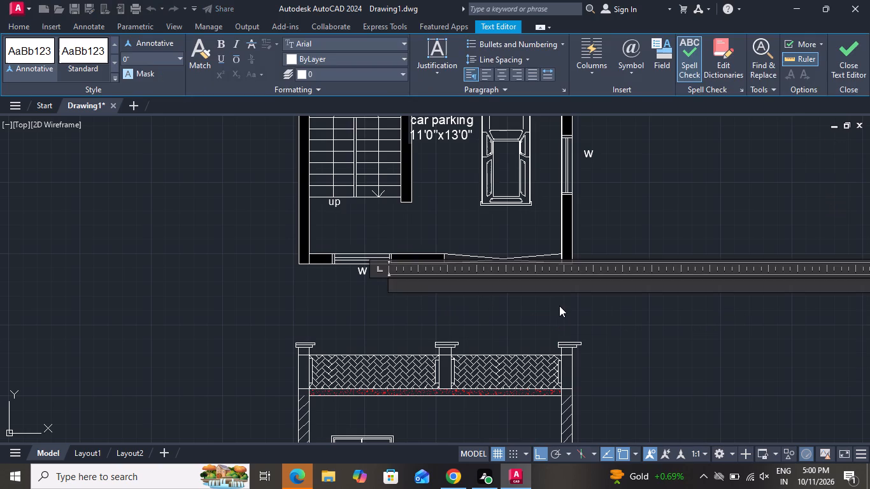
{"action": "key", "text": "f"}
{"action": "key", "text": "BackSpace"}
{"action": "key", "text": "g"}
{"action": "type", "text": "roun"}
{"action": "type", "text": "d f"}
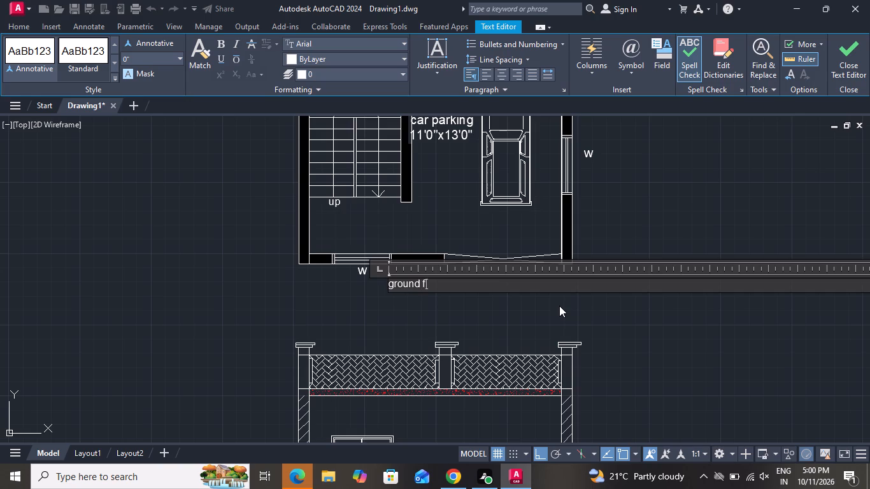
{"action": "type", "text": "loor"}
{"action": "key", "text": "space"}
{"action": "type", "text": "plan"}
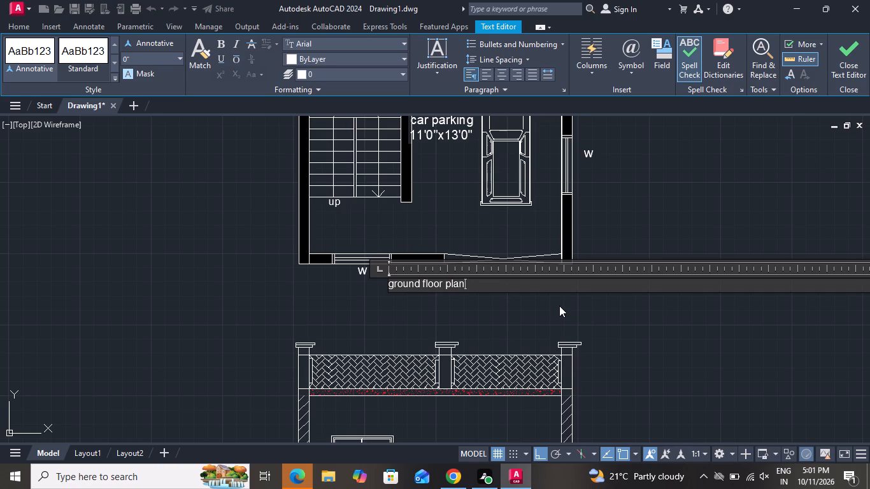
{"action": "left_click", "coordinate": [559, 306]}
Set the "ground floor plan" label's text height to 10".
{"action": "scroll", "coordinate": [364, 263], "scroll_direction": "up", "scroll_amount": 2}
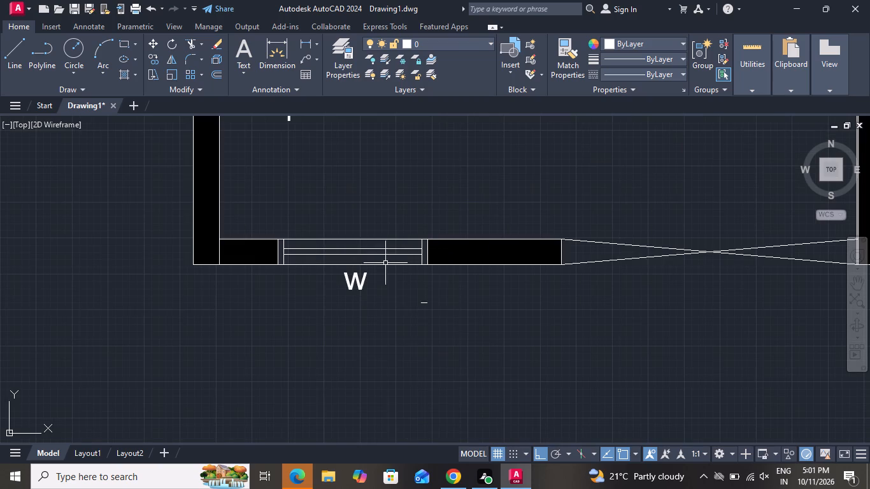
{"action": "left_click", "coordinate": [423, 304]}
{"action": "right_click", "coordinate": [423, 303]}
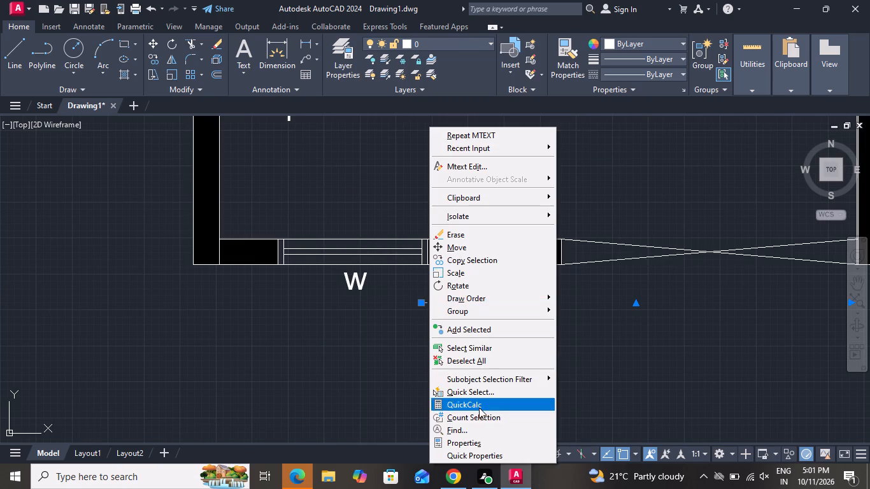
{"action": "left_click", "coordinate": [481, 441]}
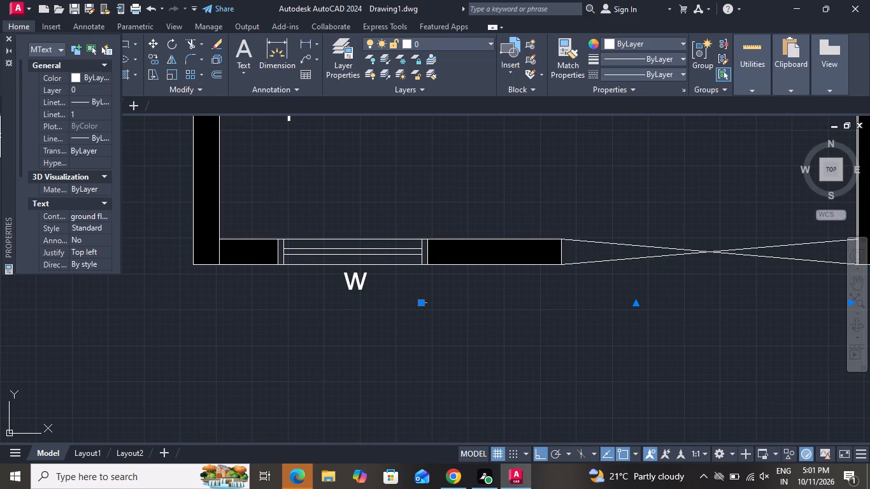
{"action": "scroll", "coordinate": [8, 145], "scroll_direction": "down", "scroll_amount": 2}
{"action": "left_click", "coordinate": [87, 198]}
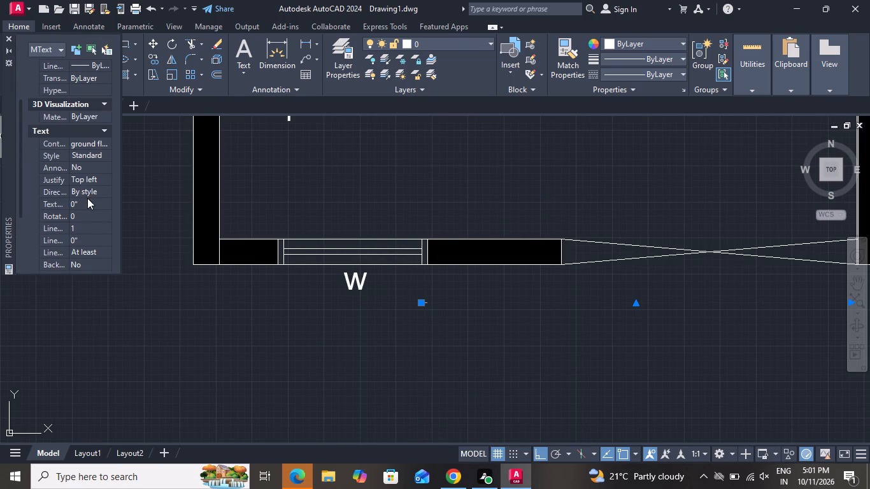
{"action": "key", "text": "BackSpace"}
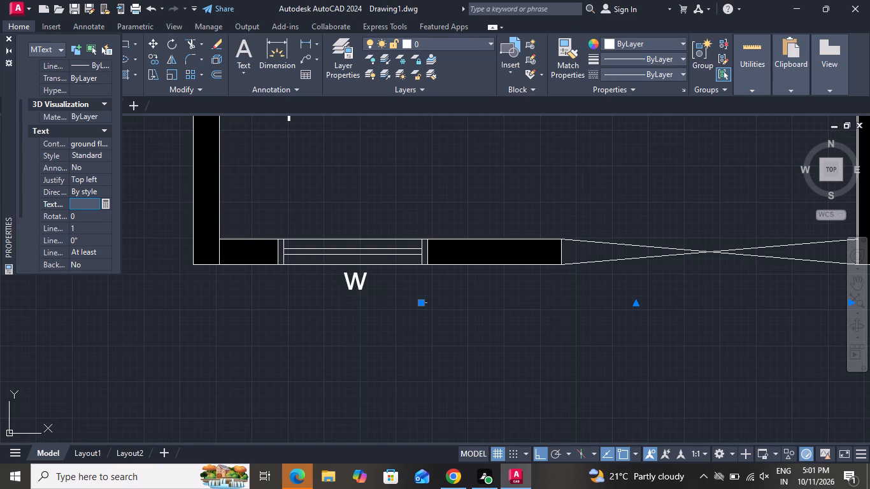
{"action": "type", "text": "10"}
{"action": "key", "text": "shift+quotedbl"}
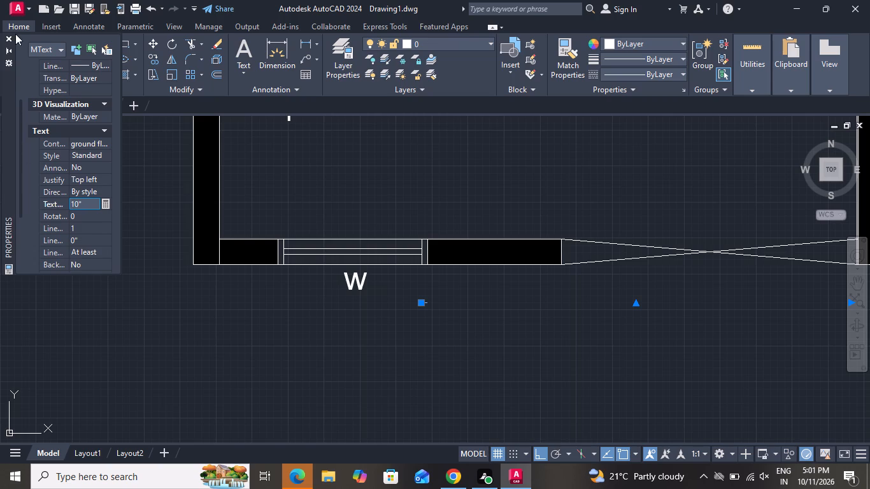
{"action": "left_click", "coordinate": [8, 39]}
{"action": "scroll", "coordinate": [204, 404], "scroll_direction": "down", "scroll_amount": 3}
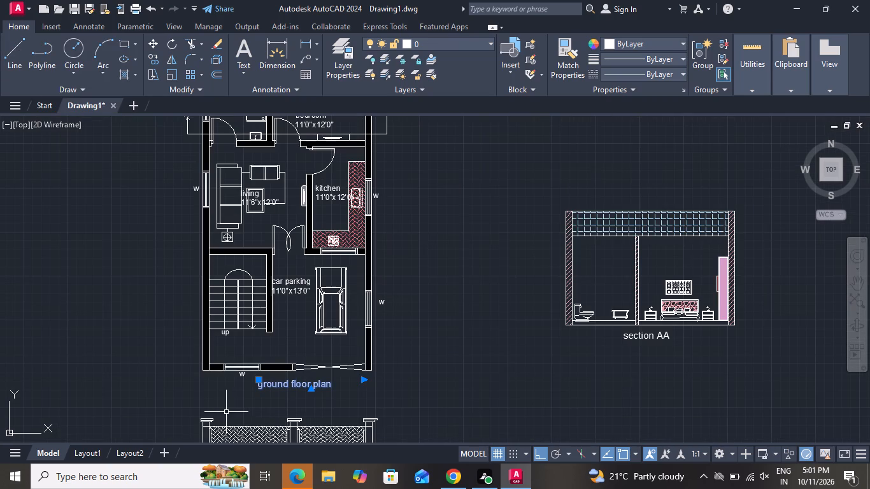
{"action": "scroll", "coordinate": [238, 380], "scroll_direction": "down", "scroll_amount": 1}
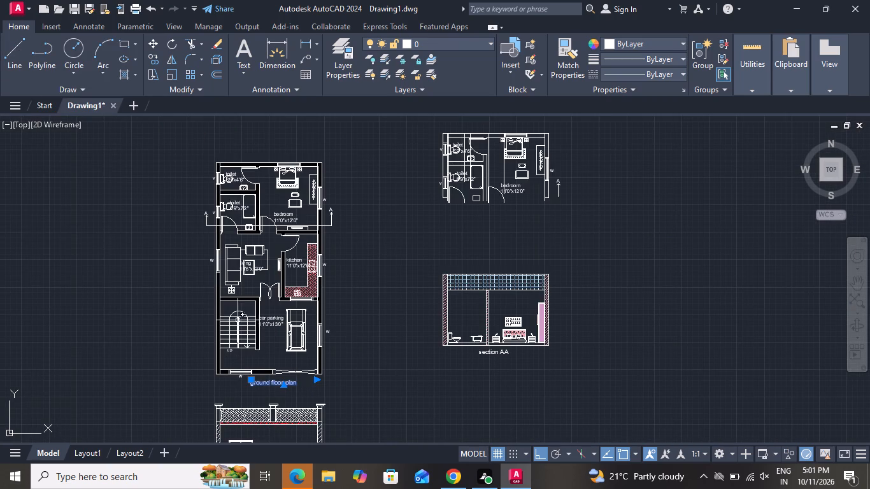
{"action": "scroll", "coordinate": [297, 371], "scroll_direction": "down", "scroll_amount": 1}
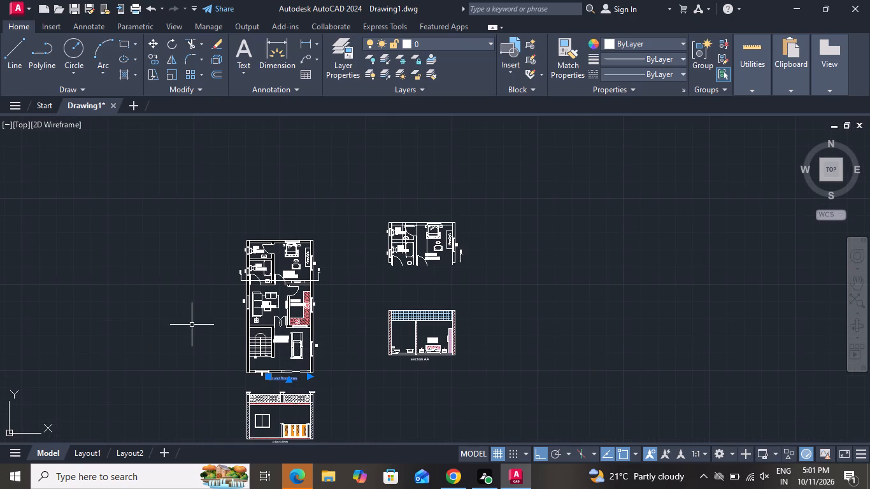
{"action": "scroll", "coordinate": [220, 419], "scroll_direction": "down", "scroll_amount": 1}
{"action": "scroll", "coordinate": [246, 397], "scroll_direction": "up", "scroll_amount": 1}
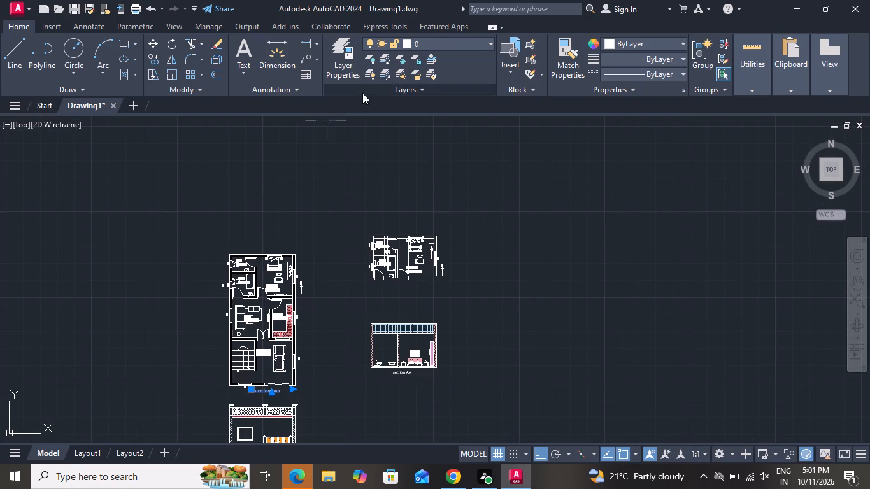
Add a linear dimension across the full width of the ground floor plan, just outside the wall behind the toilet and bedroom.
{"action": "key", "text": "Escape"}
{"action": "scroll", "coordinate": [172, 324], "scroll_direction": "down", "scroll_amount": 1}
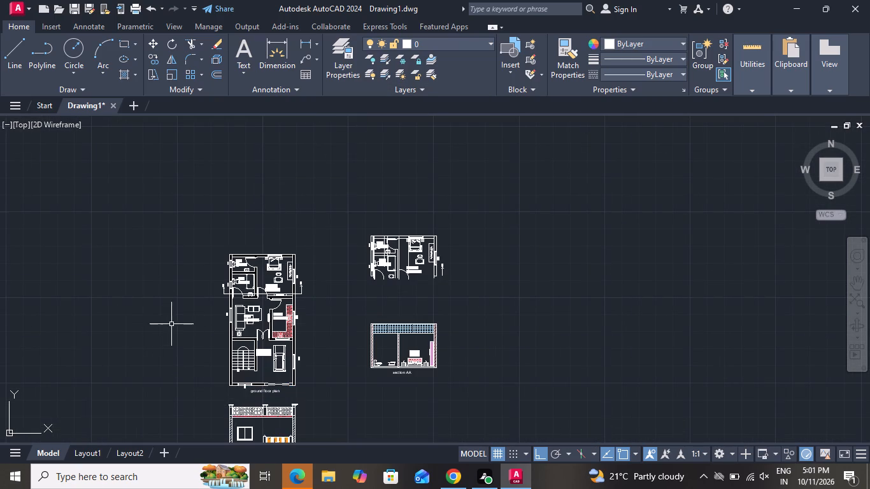
{"action": "scroll", "coordinate": [199, 295], "scroll_direction": "up", "scroll_amount": 3}
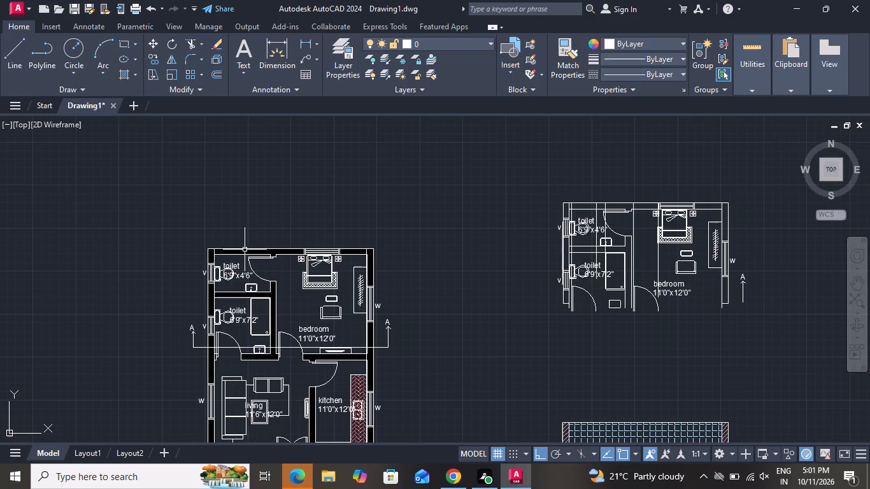
{"action": "scroll", "coordinate": [260, 266], "scroll_direction": "down", "scroll_amount": 2}
{"action": "scroll", "coordinate": [260, 395], "scroll_direction": "down", "scroll_amount": 1}
{"action": "scroll", "coordinate": [260, 395], "scroll_direction": "up", "scroll_amount": 1}
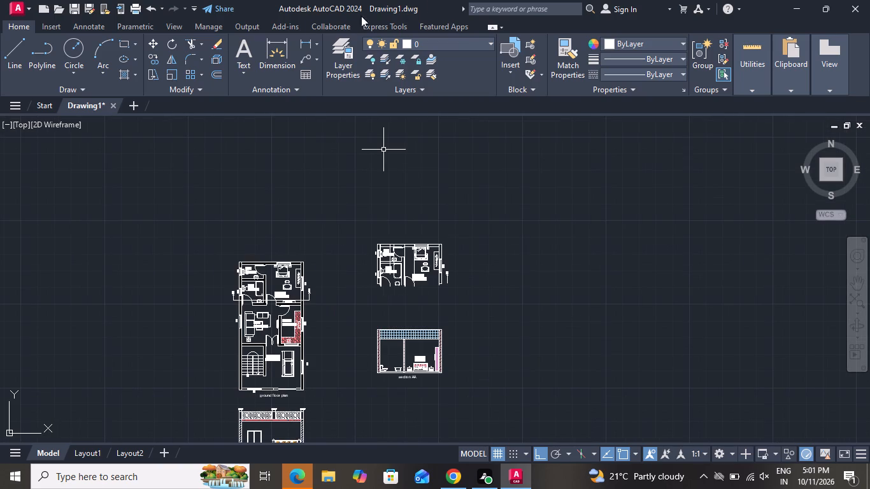
{"action": "left_click", "coordinate": [310, 41]}
{"action": "scroll", "coordinate": [239, 253], "scroll_direction": "up", "scroll_amount": 2}
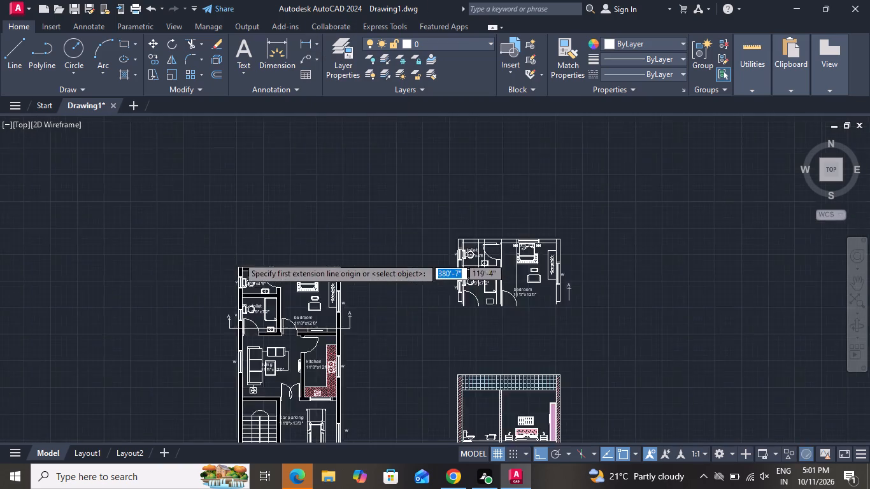
{"action": "scroll", "coordinate": [238, 257], "scroll_direction": "up", "scroll_amount": 1}
{"action": "left_click", "coordinate": [234, 280]}
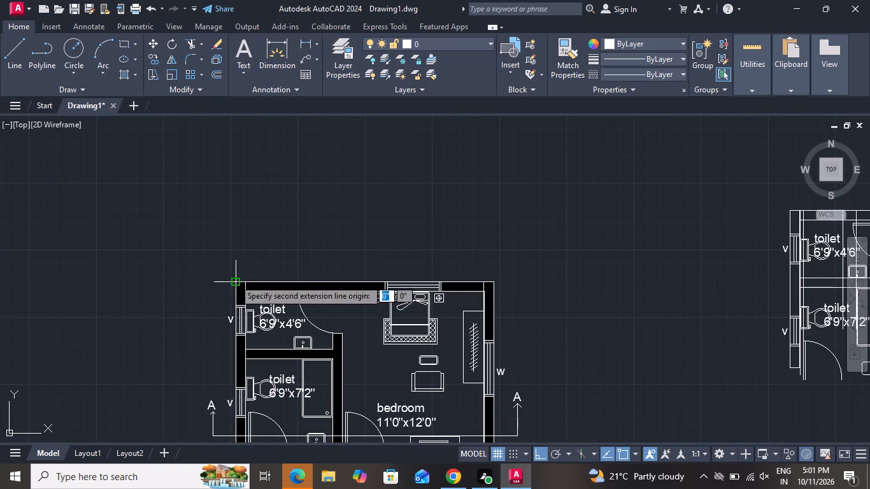
{"action": "left_click", "coordinate": [496, 281]}
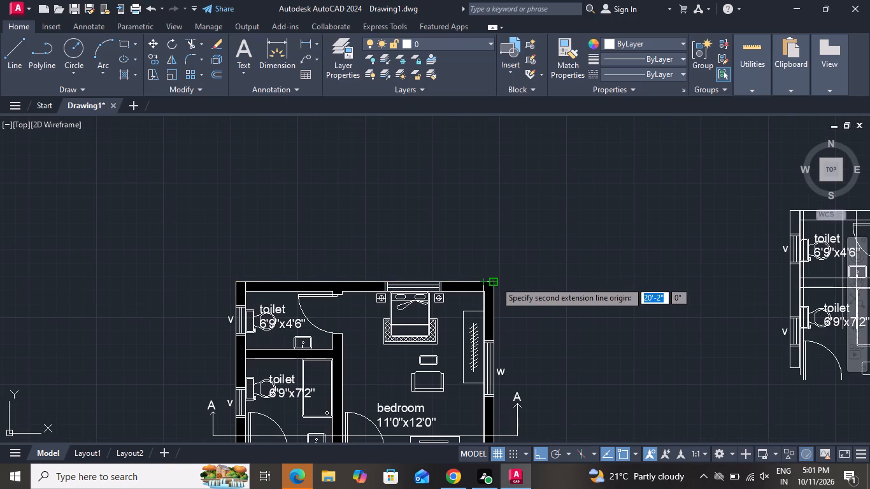
{"action": "left_click", "coordinate": [498, 262]}
Modify the Standard dimension style to a text height and arrow size of 0'-10.18" each, and make it the current style.
{"action": "type", "text": "d"}
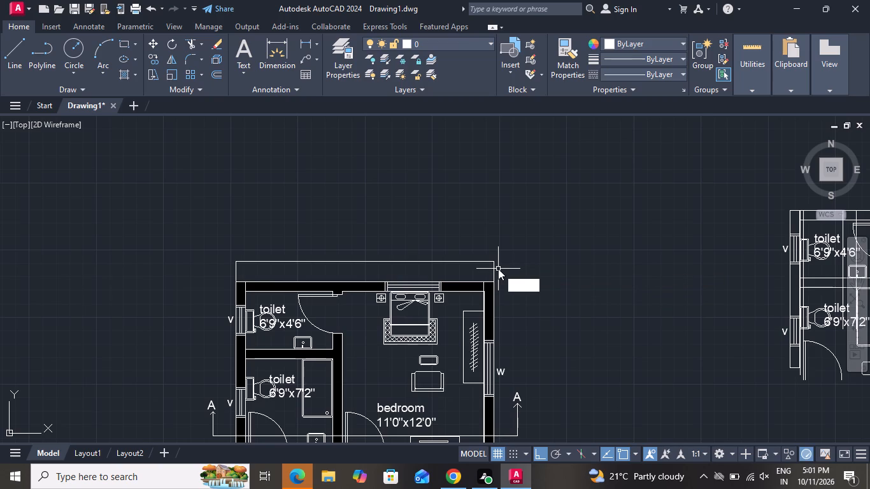
{"action": "key", "text": "space"}
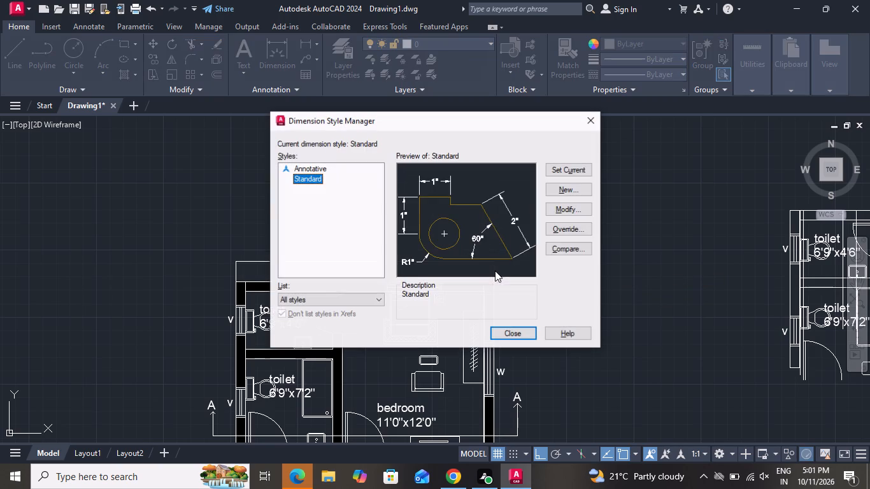
{"action": "left_click", "coordinate": [578, 211]}
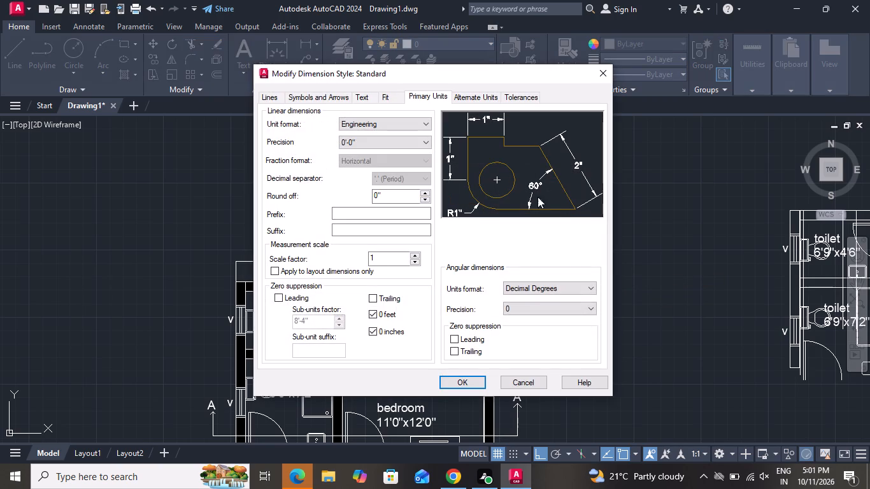
{"action": "left_click", "coordinate": [359, 96]}
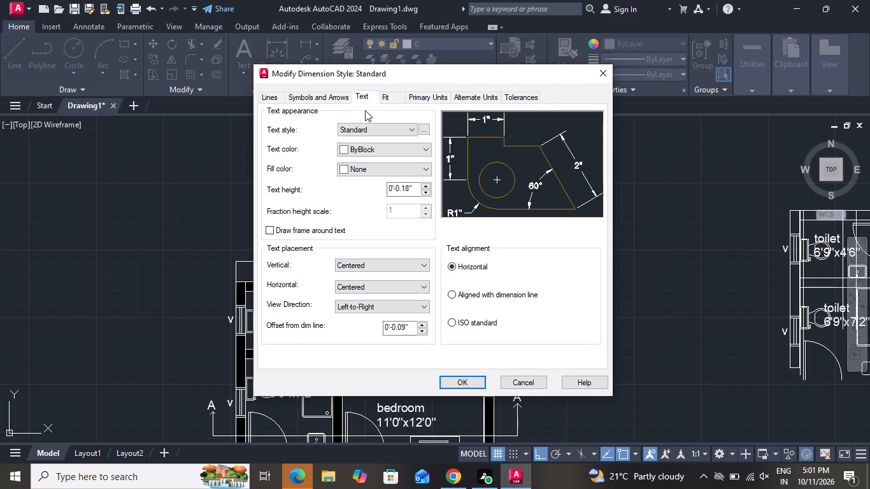
{"action": "left_click", "coordinate": [427, 186]}
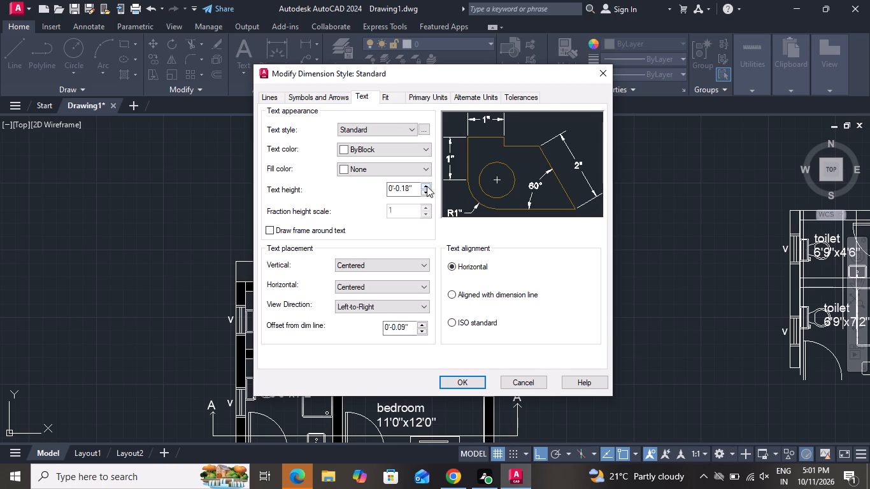
{"action": "left_click", "coordinate": [427, 186]}
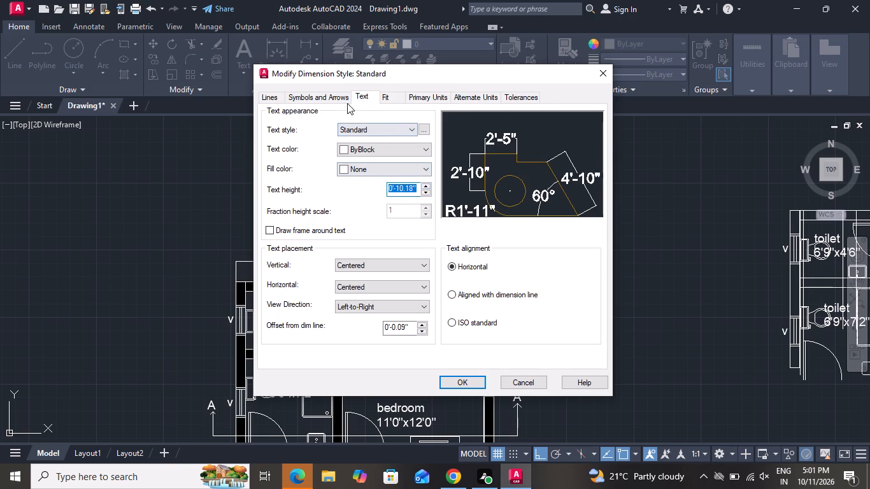
{"action": "left_click", "coordinate": [340, 96]}
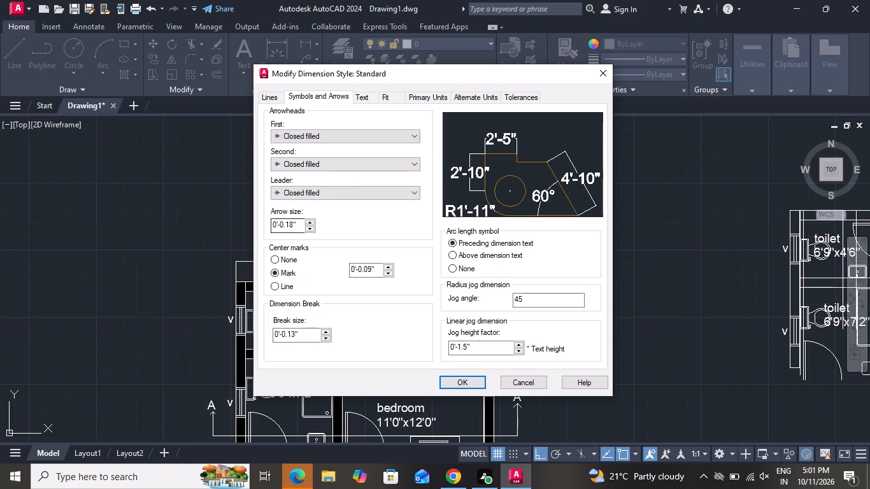
{"action": "left_click", "coordinate": [311, 219]}
{"action": "left_click", "coordinate": [312, 225]}
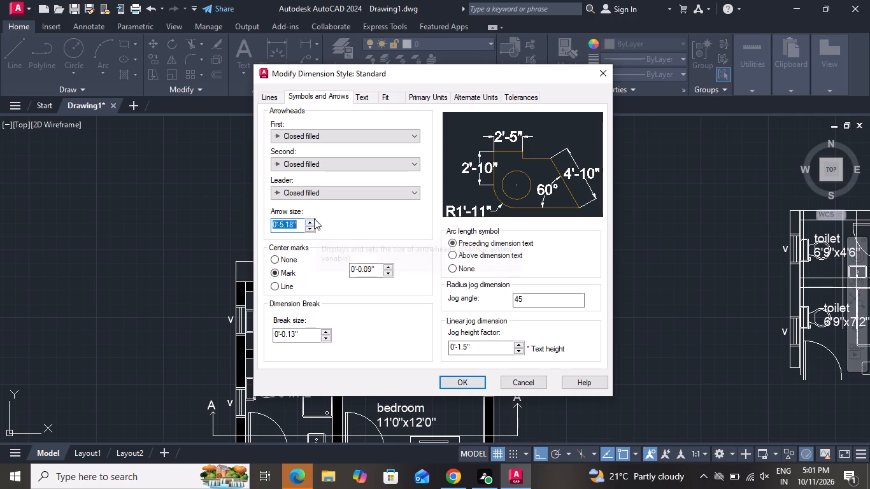
{"action": "left_click", "coordinate": [311, 223]}
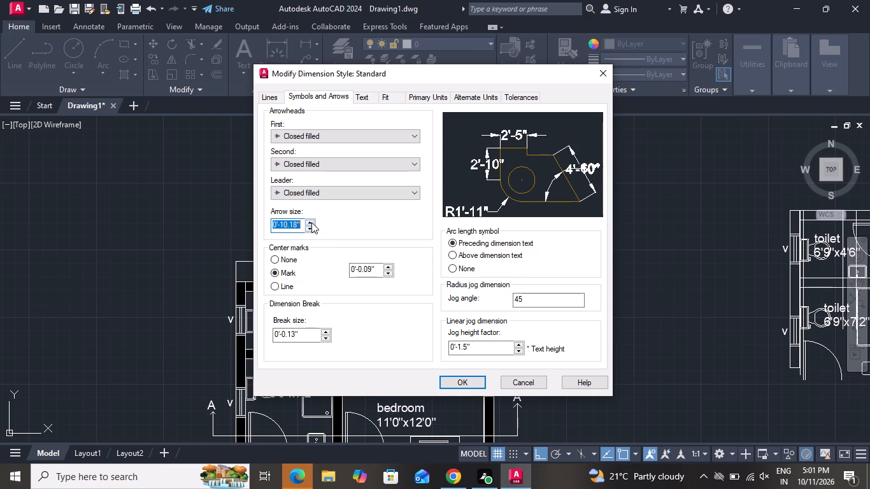
{"action": "left_click", "coordinate": [450, 381]}
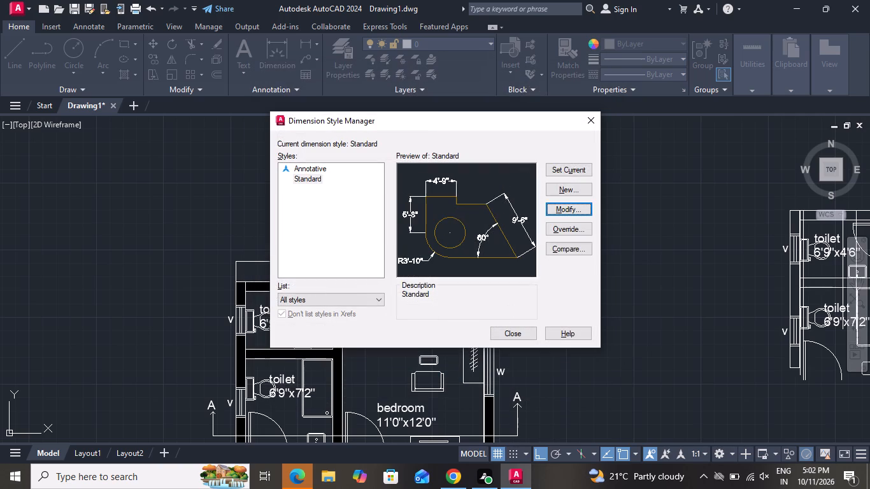
{"action": "left_click", "coordinate": [568, 164]}
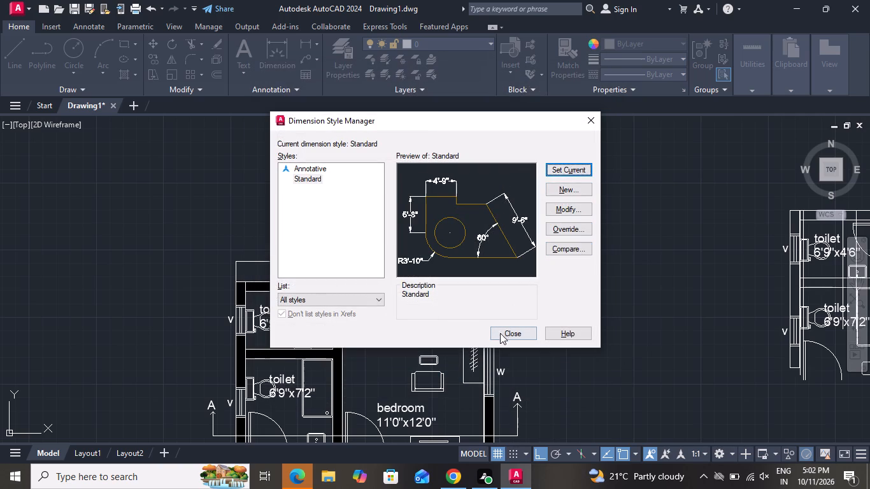
{"action": "left_click", "coordinate": [504, 332]}
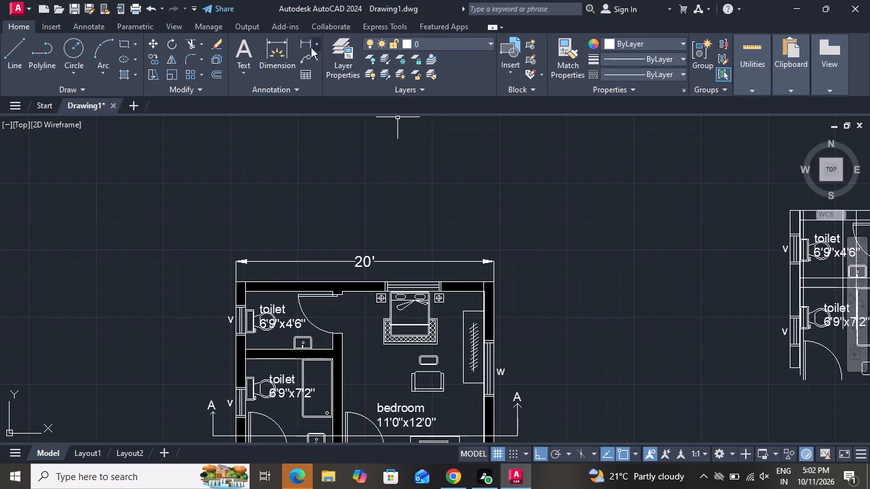
Add a linear dimension along the full length of the ground floor plan, outside the toilet, living and staircase wall.
{"action": "left_click", "coordinate": [303, 42]}
{"action": "scroll", "coordinate": [384, 395], "scroll_direction": "down", "scroll_amount": 3}
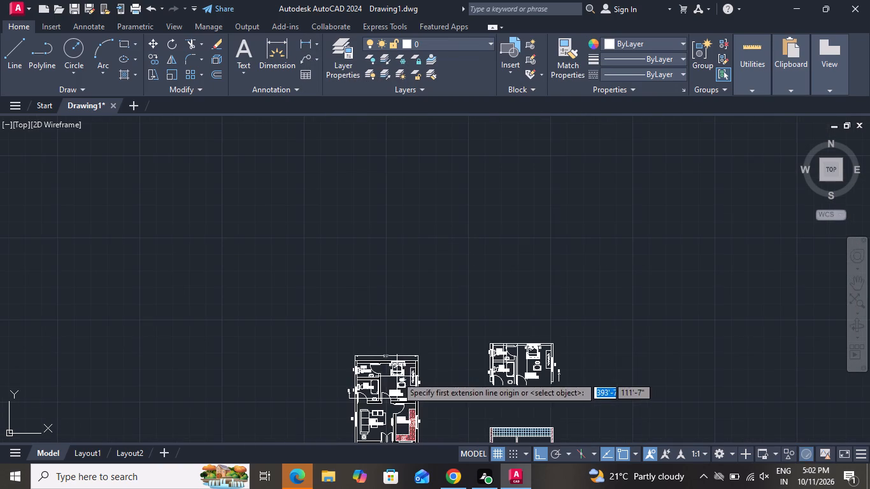
{"action": "scroll", "coordinate": [348, 428], "scroll_direction": "up", "scroll_amount": 2}
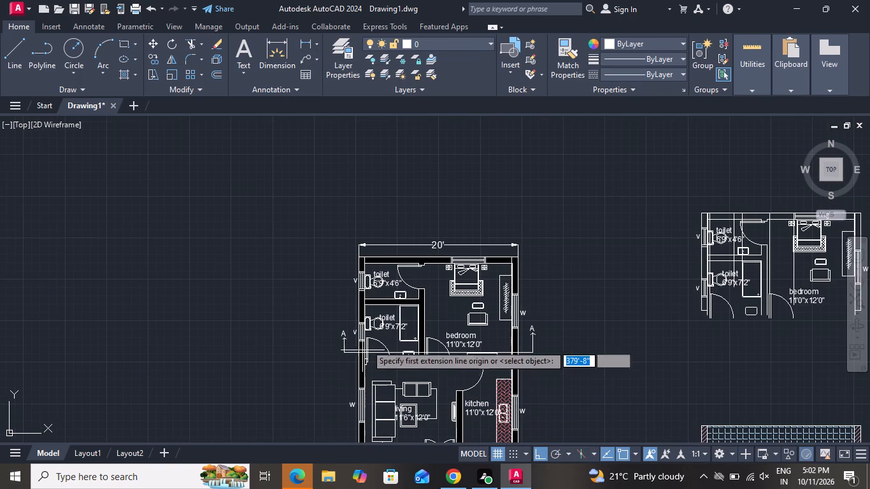
{"action": "scroll", "coordinate": [353, 277], "scroll_direction": "up", "scroll_amount": 3}
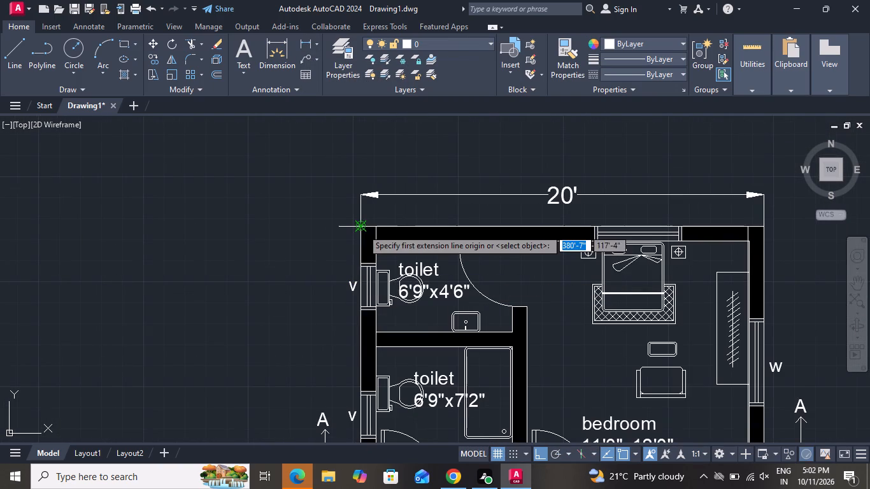
{"action": "left_click", "coordinate": [360, 227]}
{"action": "scroll", "coordinate": [383, 345], "scroll_direction": "down", "scroll_amount": 6}
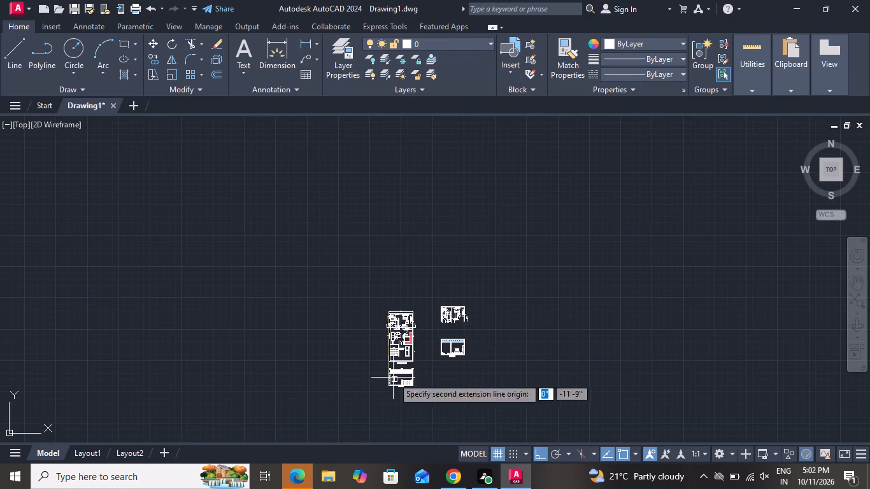
{"action": "scroll", "coordinate": [403, 371], "scroll_direction": "up", "scroll_amount": 6}
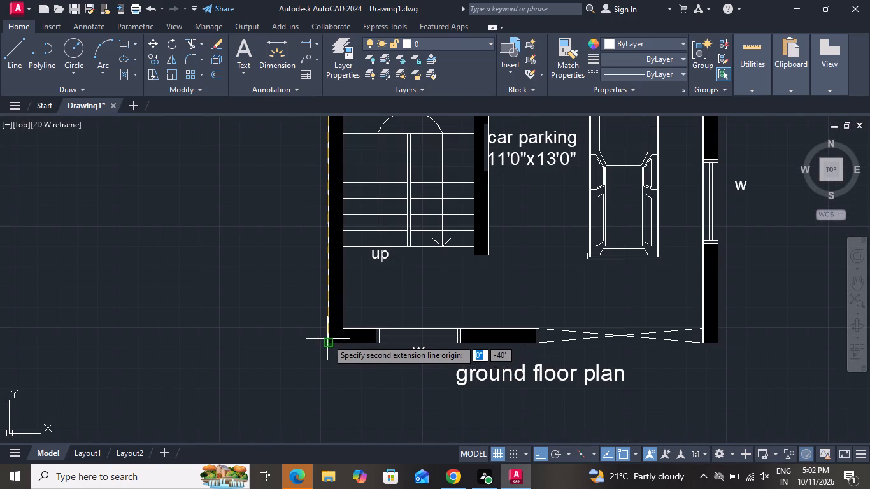
{"action": "left_click", "coordinate": [326, 345]}
{"action": "scroll", "coordinate": [319, 381], "scroll_direction": "down", "scroll_amount": 2}
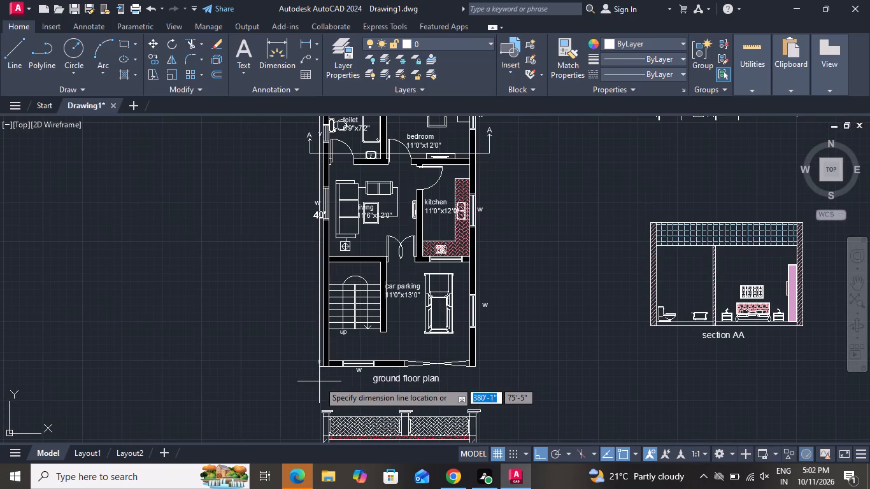
{"action": "left_click", "coordinate": [309, 374]}
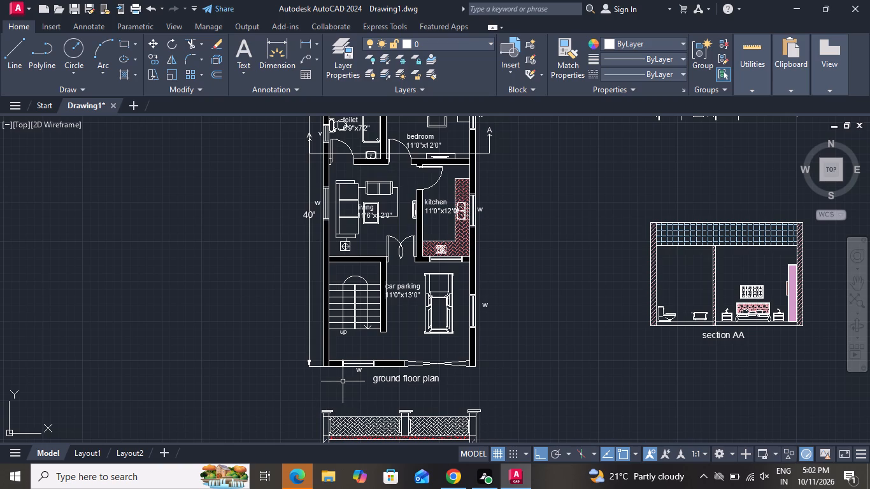
Examine the dimensioned ground floor plan, the partial plan and section AA for missing dimensions or remaining errors.
{"action": "scroll", "coordinate": [351, 370], "scroll_direction": "down", "scroll_amount": 1}
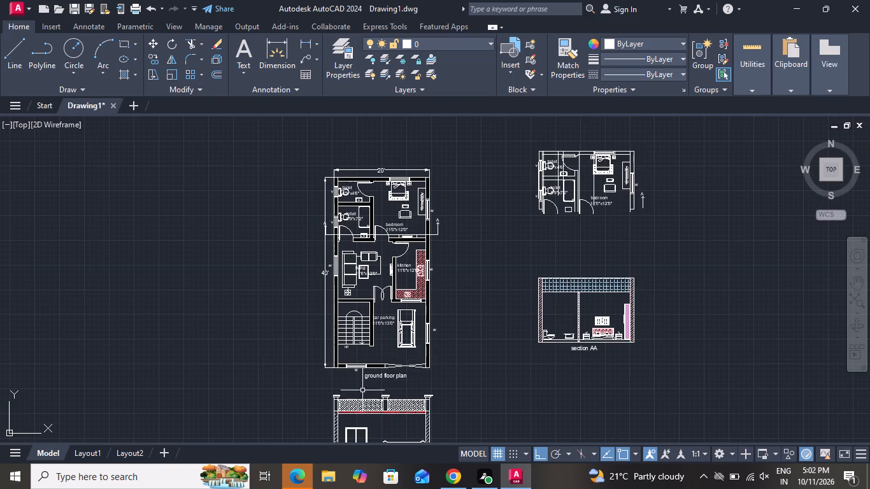
{"action": "scroll", "coordinate": [411, 313], "scroll_direction": "up", "scroll_amount": 3}
{"action": "scroll", "coordinate": [412, 312], "scroll_direction": "down", "scroll_amount": 2}
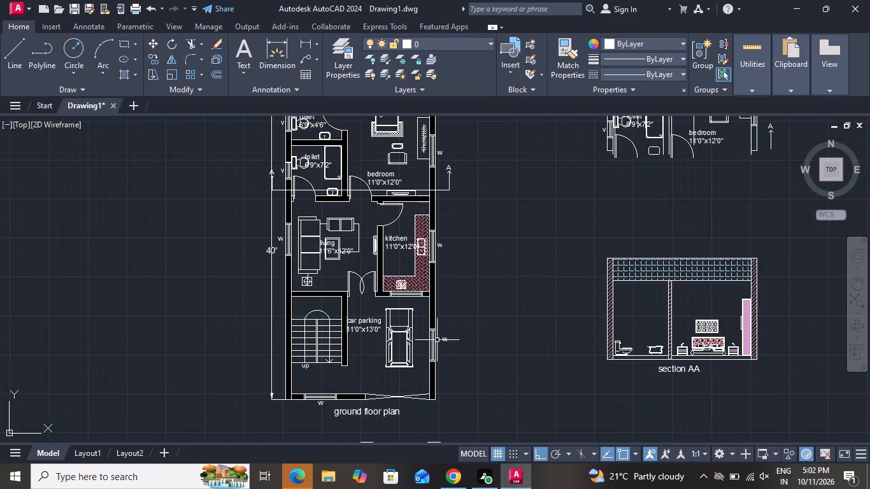
{"action": "scroll", "coordinate": [476, 323], "scroll_direction": "down", "scroll_amount": 1}
{"action": "scroll", "coordinate": [590, 188], "scroll_direction": "up", "scroll_amount": 4}
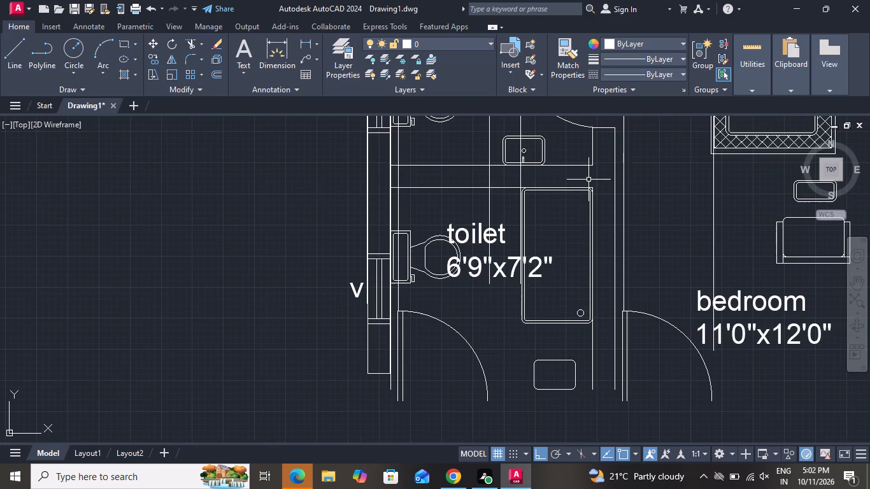
{"action": "scroll", "coordinate": [521, 292], "scroll_direction": "down", "scroll_amount": 2}
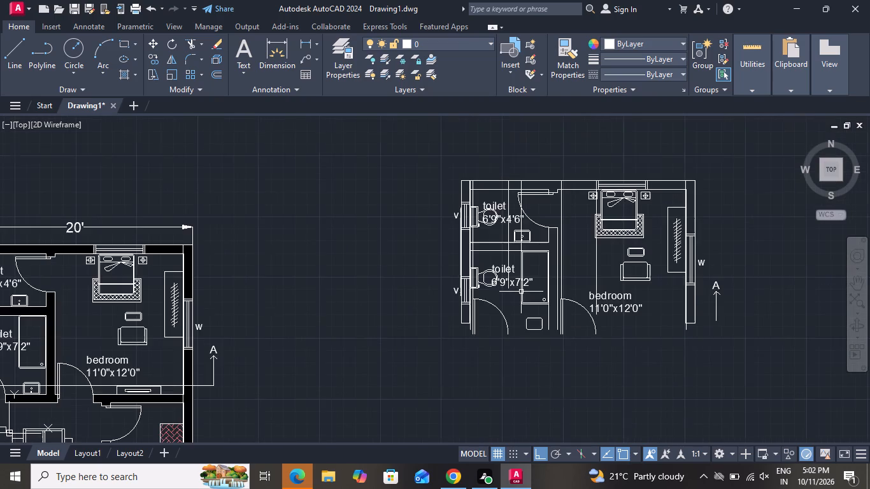
{"action": "scroll", "coordinate": [523, 303], "scroll_direction": "down", "scroll_amount": 4}
{"action": "scroll", "coordinate": [531, 373], "scroll_direction": "up", "scroll_amount": 2}
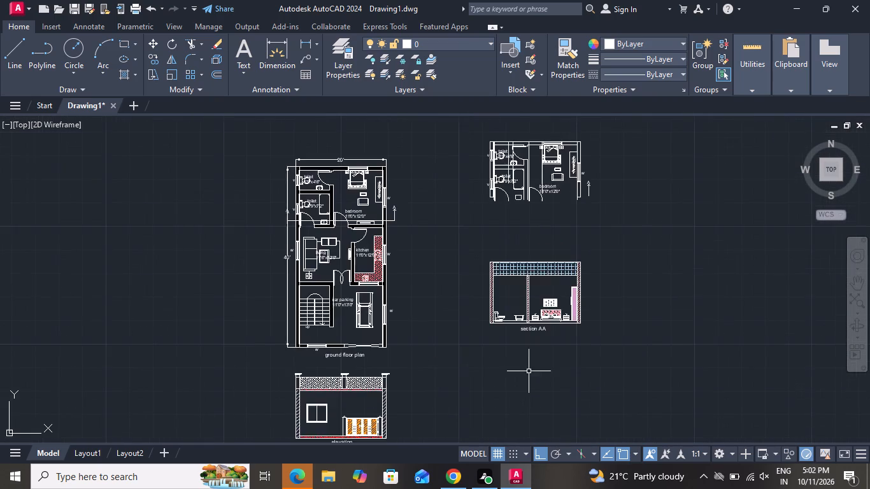
{"action": "scroll", "coordinate": [538, 325], "scroll_direction": "up", "scroll_amount": 2}
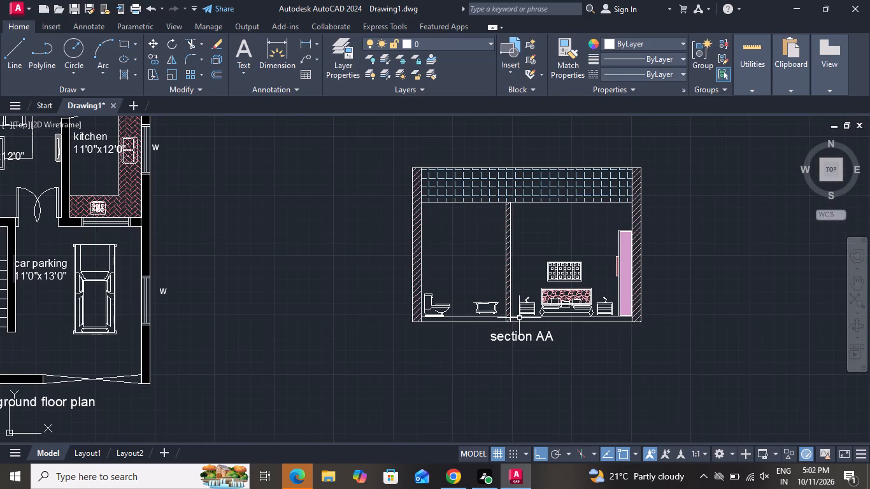
{"action": "scroll", "coordinate": [576, 313], "scroll_direction": "up", "scroll_amount": 2}
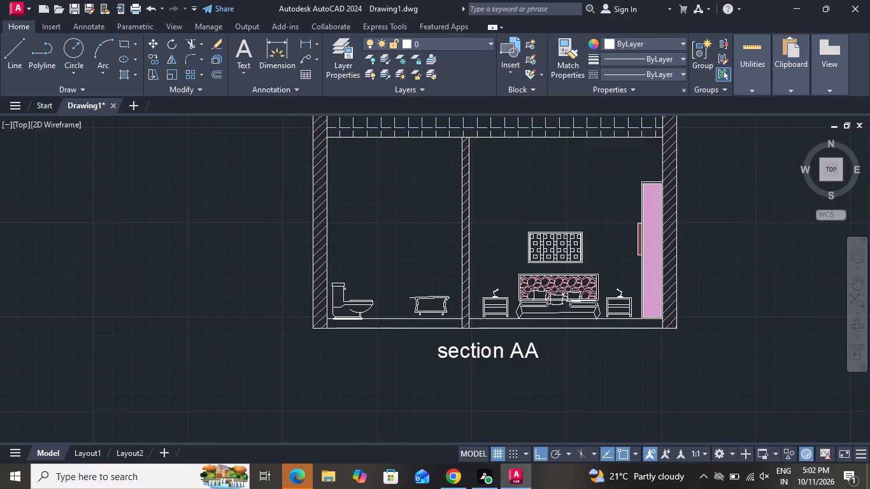
{"action": "scroll", "coordinate": [579, 317], "scroll_direction": "down", "scroll_amount": 1}
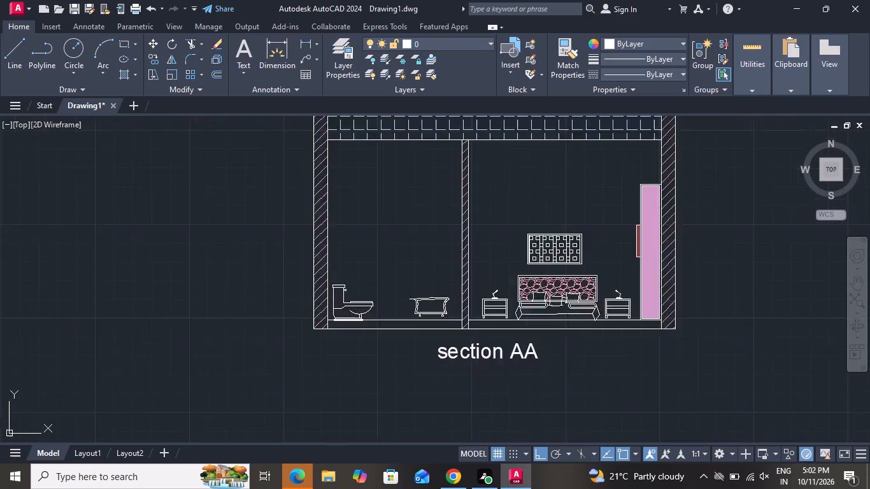
{"action": "scroll", "coordinate": [579, 318], "scroll_direction": "up", "scroll_amount": 1}
{"action": "scroll", "coordinate": [578, 337], "scroll_direction": "down", "scroll_amount": 1}
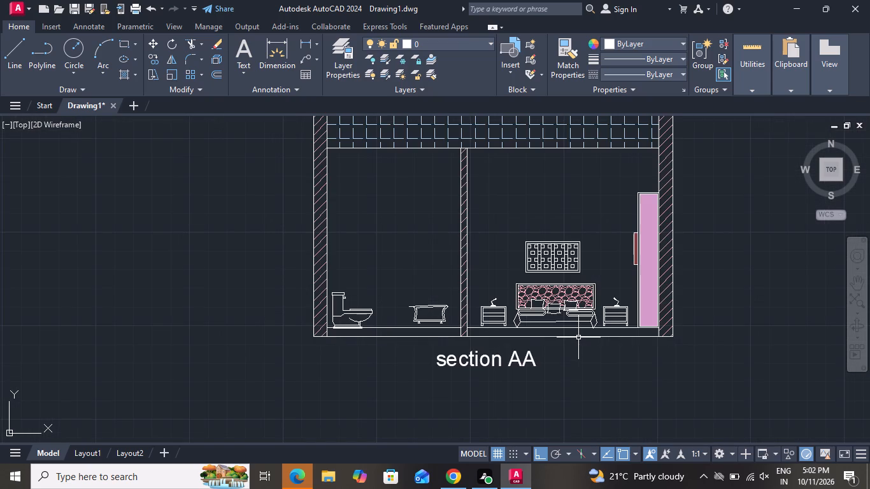
{"action": "scroll", "coordinate": [578, 337], "scroll_direction": "down", "scroll_amount": 2}
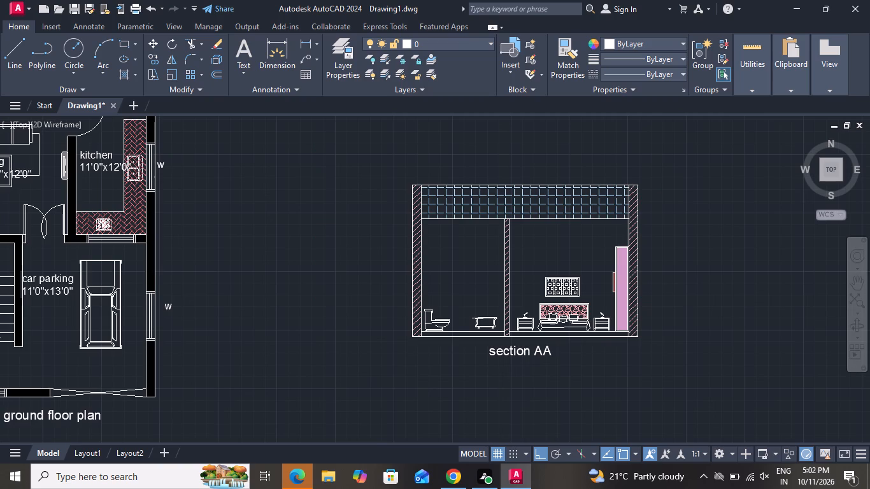
Delete the duplicate partial plan located above section AA.
{"action": "scroll", "coordinate": [577, 337], "scroll_direction": "down", "scroll_amount": 2}
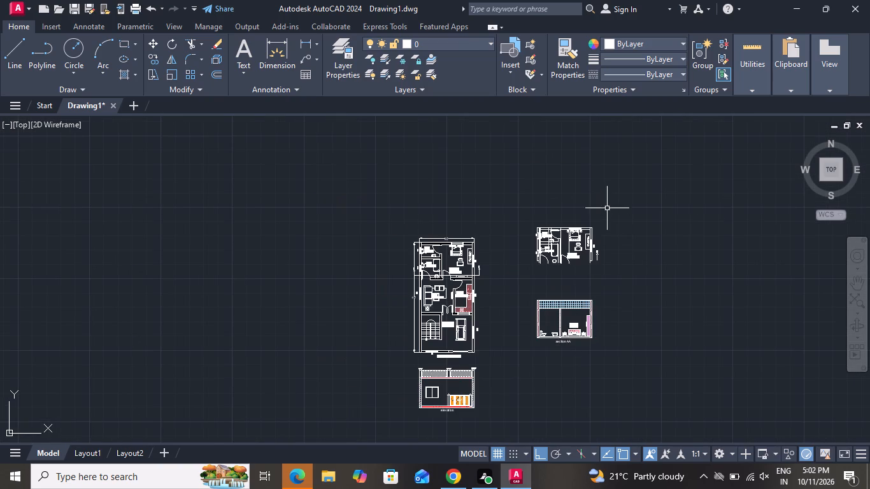
{"action": "left_click", "coordinate": [607, 208]}
{"action": "left_click", "coordinate": [525, 283]}
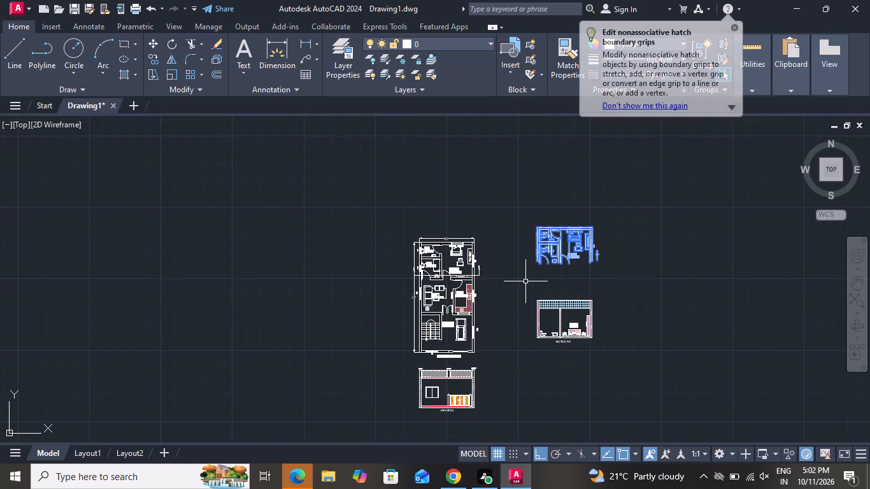
{"action": "key", "text": "Delete"}
Move section AA with its label horizontally about 18' toward the ground floor plan, leaving a small gap beside it.
{"action": "scroll", "coordinate": [530, 296], "scroll_direction": "down", "scroll_amount": 1}
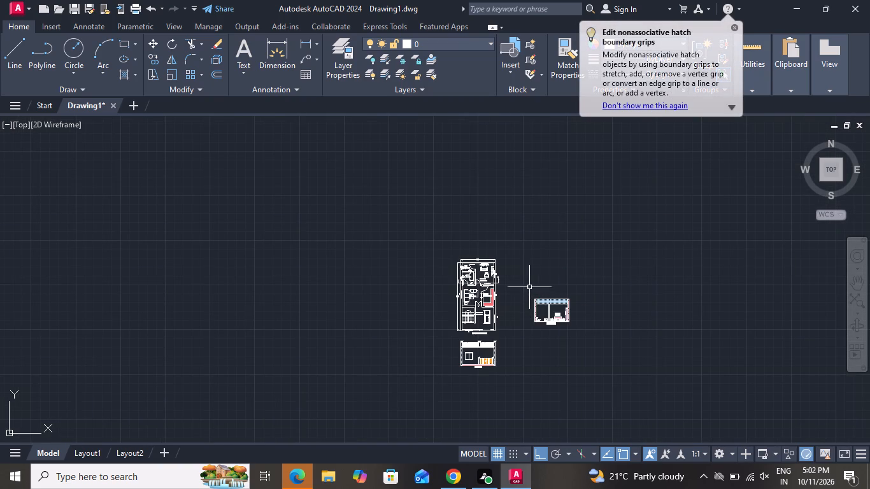
{"action": "left_click", "coordinate": [581, 280]}
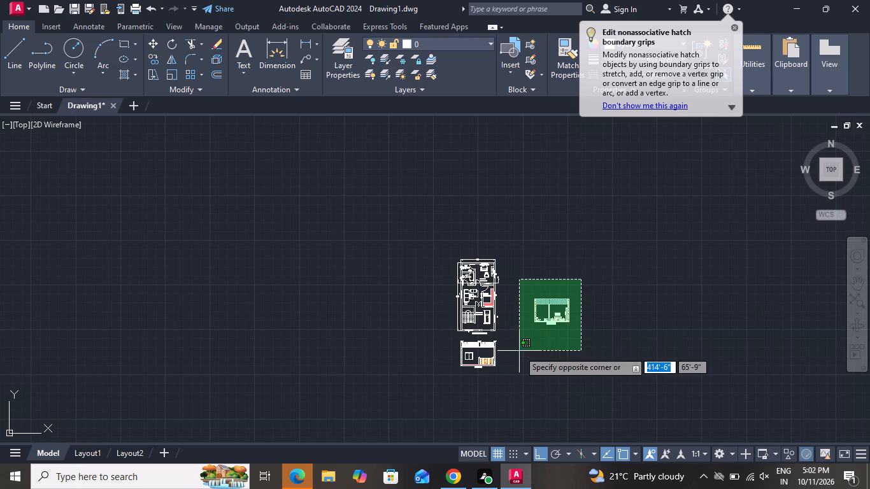
{"action": "left_click", "coordinate": [534, 344]}
{"action": "left_click", "coordinate": [152, 39]}
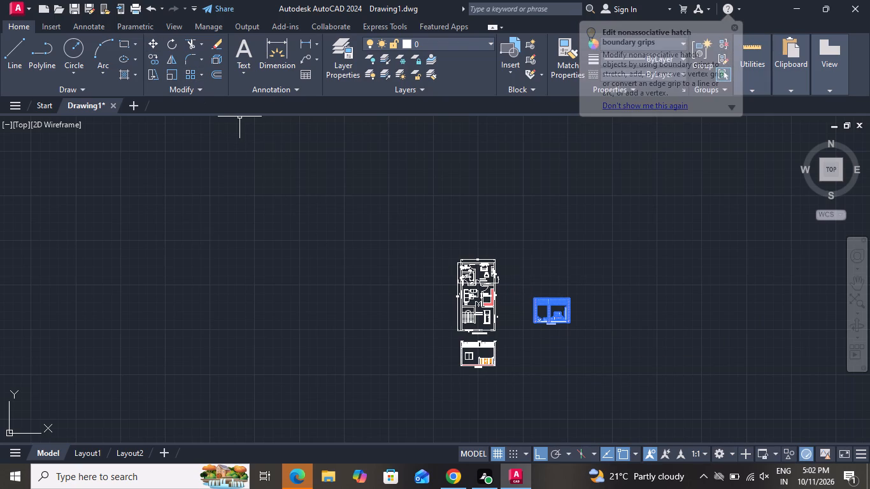
{"action": "scroll", "coordinate": [493, 308], "scroll_direction": "up", "scroll_amount": 2}
{"action": "scroll", "coordinate": [553, 333], "scroll_direction": "up", "scroll_amount": 1}
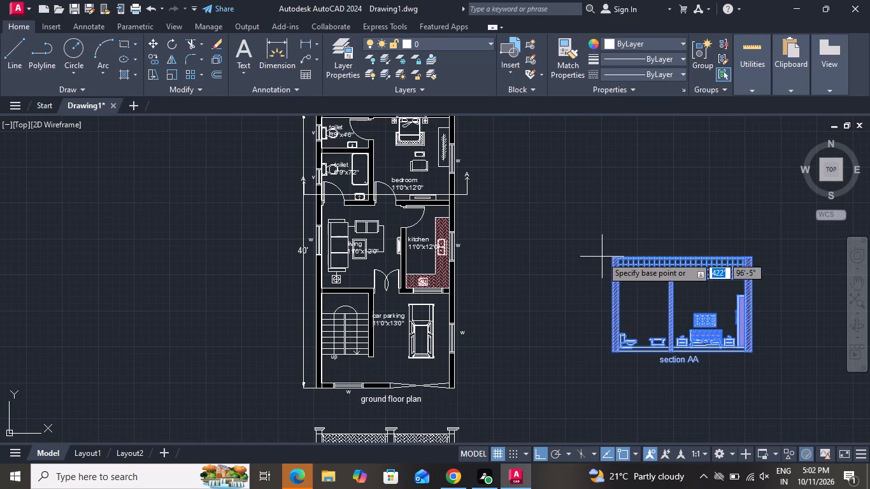
{"action": "left_click", "coordinate": [616, 255]}
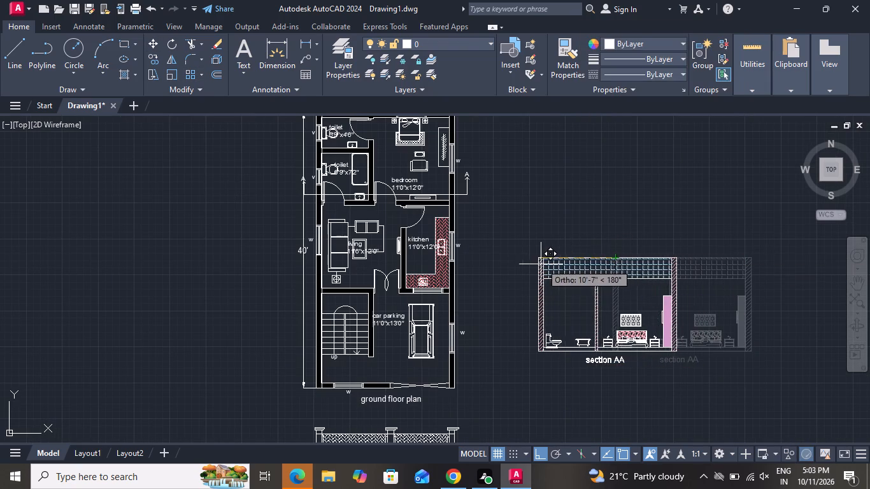
{"action": "left_click", "coordinate": [483, 259]}
Turn off ortho and move the elevation with its label from below the ground floor plan to directly above section AA.
{"action": "scroll", "coordinate": [544, 325], "scroll_direction": "down", "scroll_amount": 2}
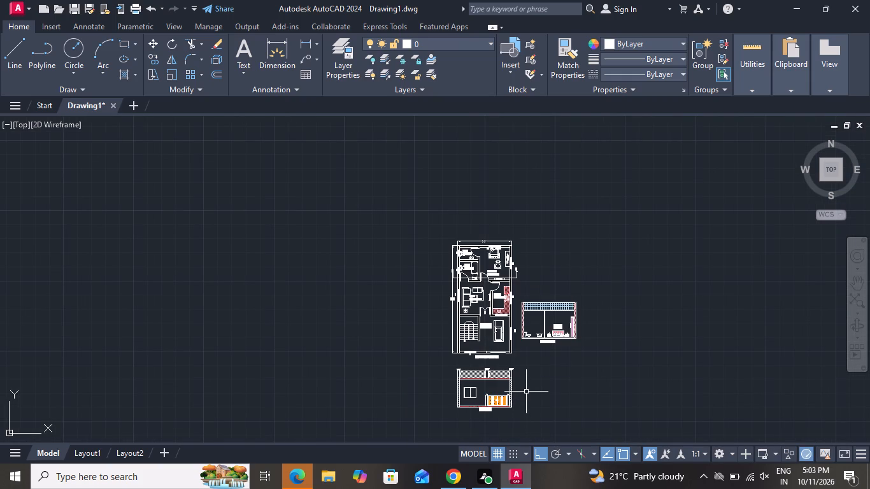
{"action": "scroll", "coordinate": [527, 390], "scroll_direction": "up", "scroll_amount": 2}
{"action": "left_click", "coordinate": [514, 333]}
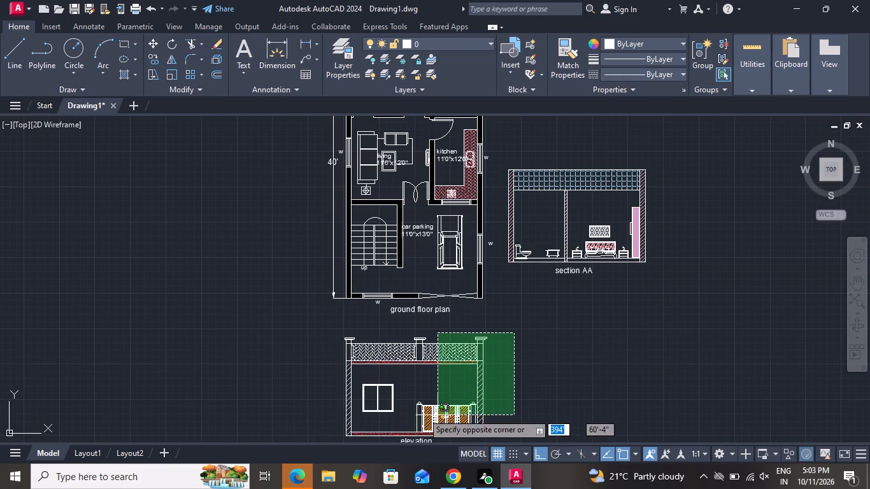
{"action": "scroll", "coordinate": [359, 414], "scroll_direction": "down", "scroll_amount": 2}
{"action": "left_click", "coordinate": [332, 434]}
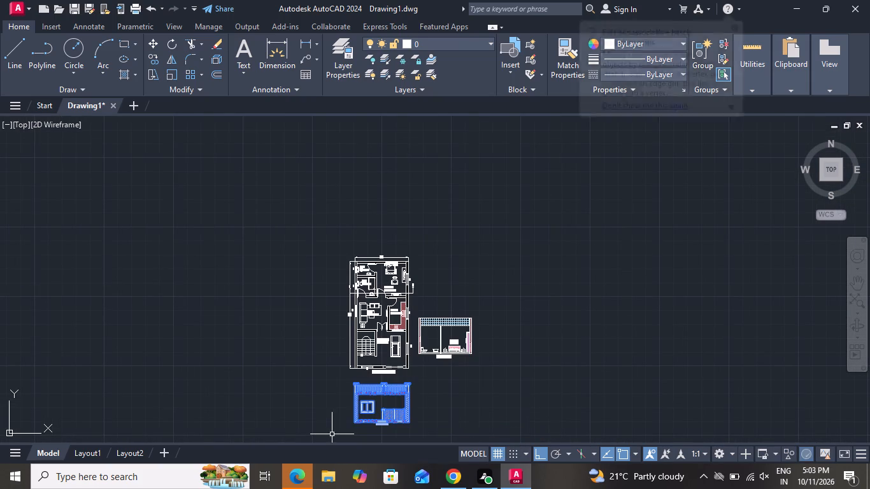
{"action": "left_click", "coordinate": [152, 37]}
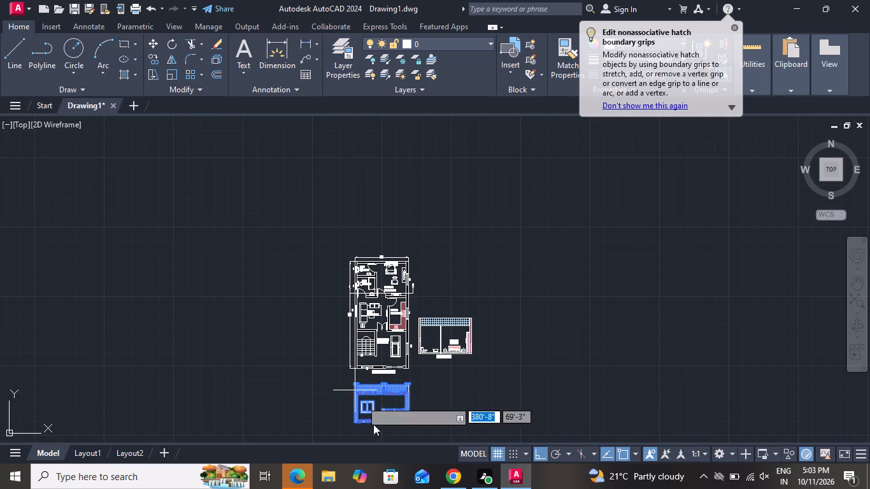
{"action": "left_click", "coordinate": [385, 382]}
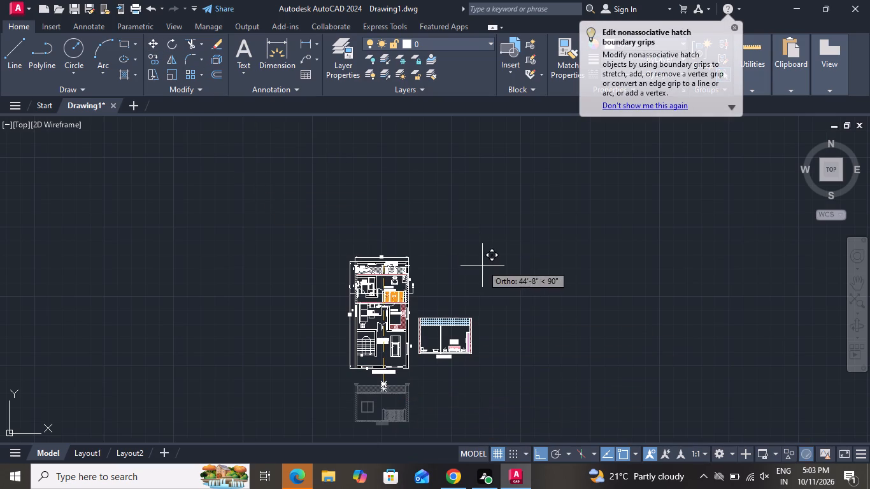
{"action": "left_click", "coordinate": [541, 458]}
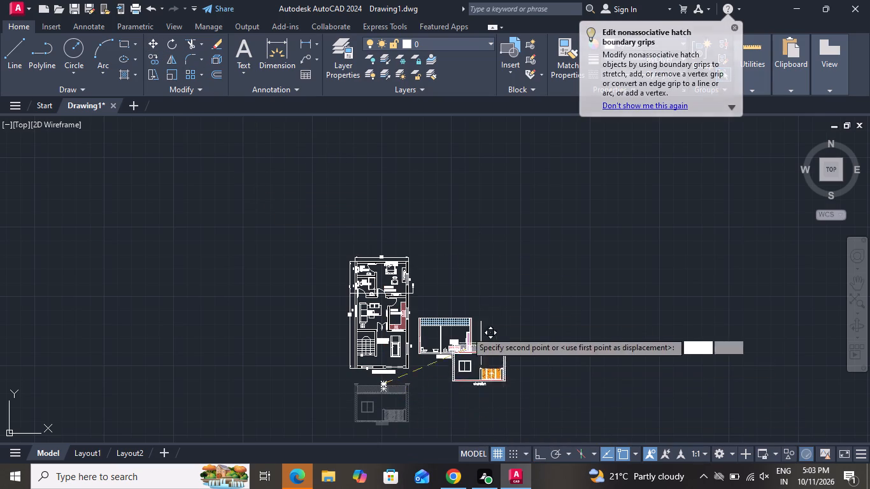
{"action": "scroll", "coordinate": [445, 308], "scroll_direction": "up", "scroll_amount": 3}
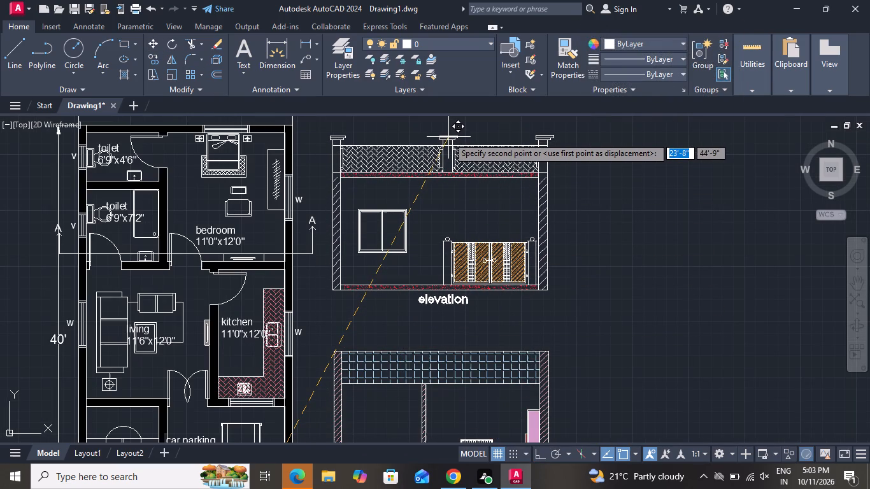
{"action": "left_click", "coordinate": [448, 137]}
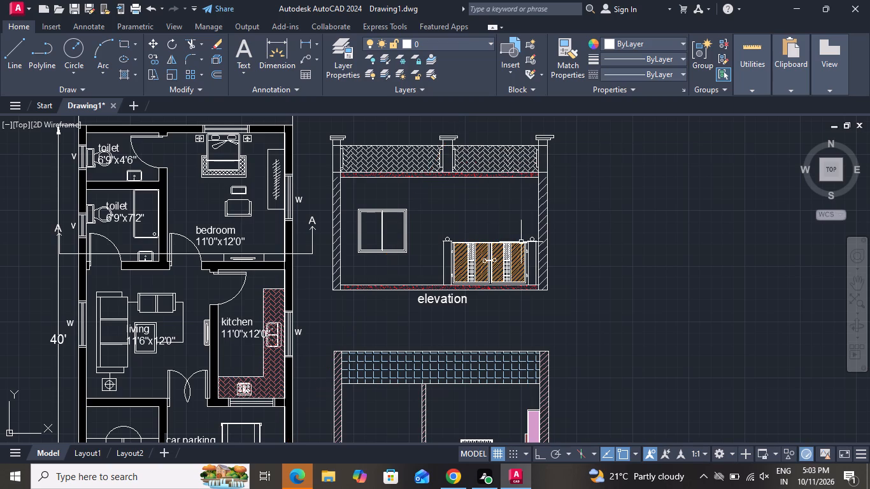
Examine the rearranged ground floor plan, elevation and section AA for alignment and spacing.
{"action": "scroll", "coordinate": [521, 243], "scroll_direction": "down", "scroll_amount": 2}
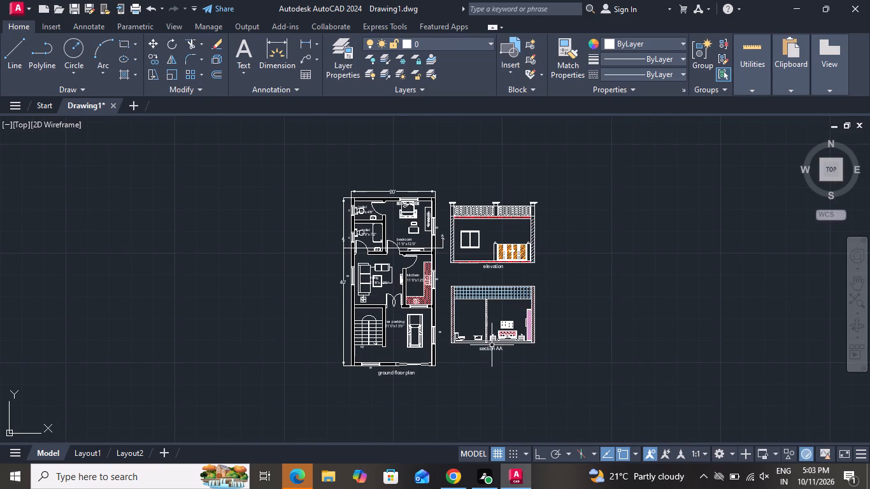
{"action": "scroll", "coordinate": [501, 346], "scroll_direction": "up", "scroll_amount": 1}
{"action": "scroll", "coordinate": [520, 235], "scroll_direction": "up", "scroll_amount": 1}
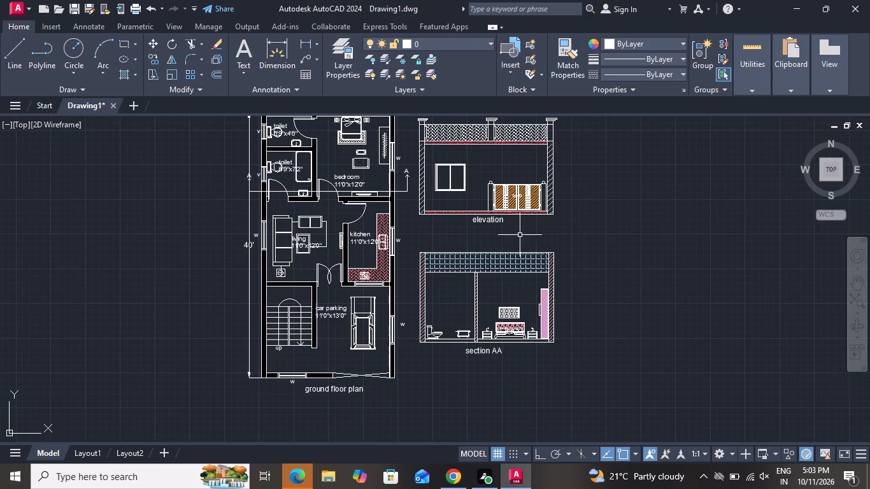
{"action": "scroll", "coordinate": [520, 235], "scroll_direction": "up", "scroll_amount": 1}
{"action": "scroll", "coordinate": [525, 239], "scroll_direction": "down", "scroll_amount": 2}
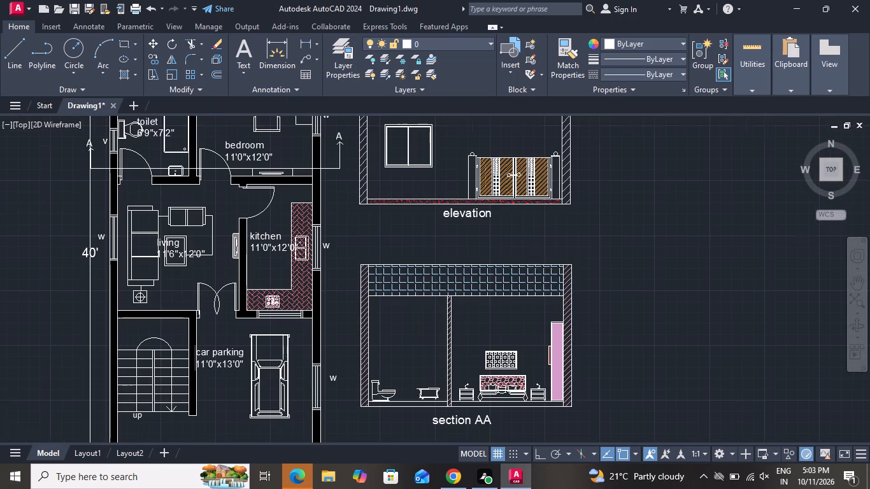
{"action": "scroll", "coordinate": [533, 270], "scroll_direction": "down", "scroll_amount": 1}
{"action": "scroll", "coordinate": [536, 166], "scroll_direction": "up", "scroll_amount": 1}
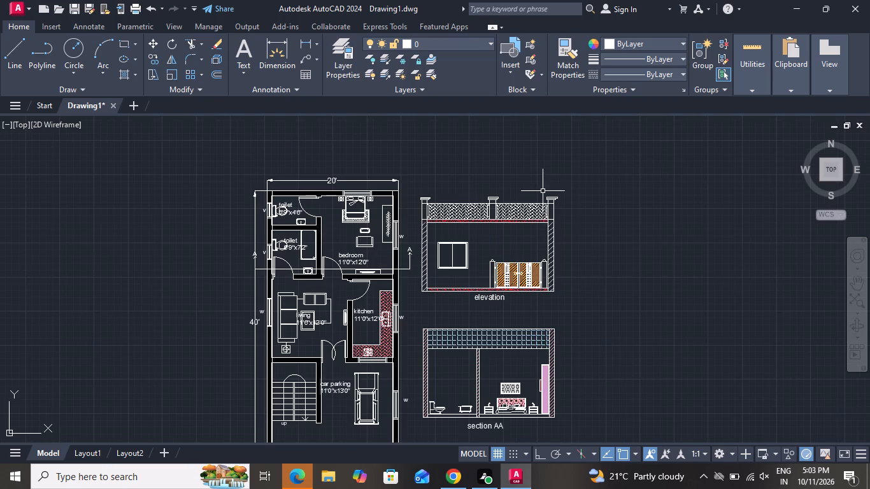
{"action": "scroll", "coordinate": [520, 418], "scroll_direction": "up", "scroll_amount": 2}
{"action": "scroll", "coordinate": [521, 397], "scroll_direction": "down", "scroll_amount": 2}
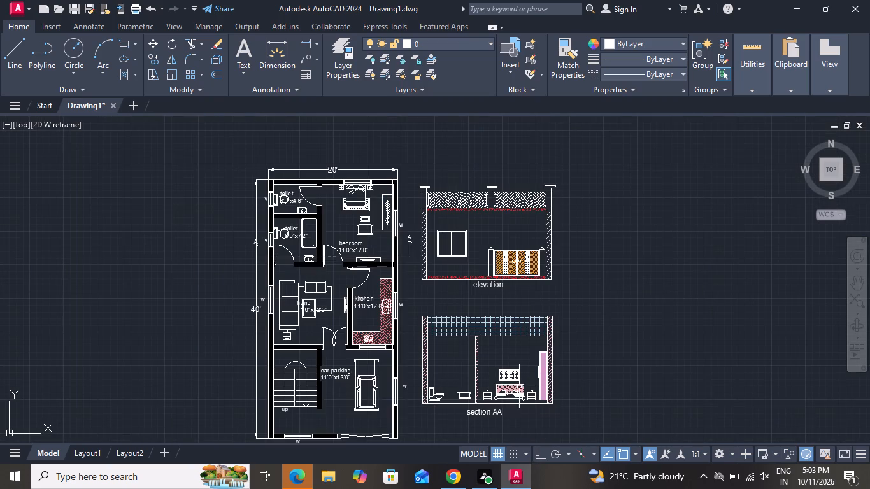
{"action": "scroll", "coordinate": [371, 363], "scroll_direction": "down", "scroll_amount": 2}
{"action": "scroll", "coordinate": [343, 300], "scroll_direction": "up", "scroll_amount": 1}
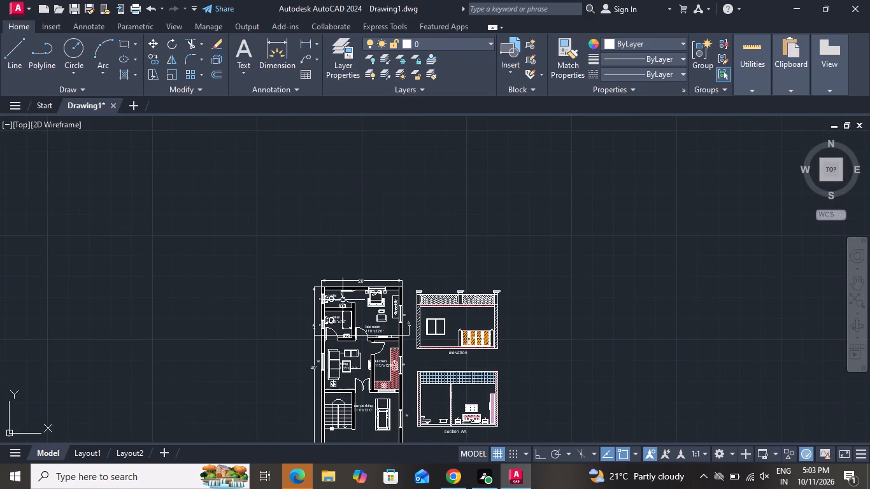
{"action": "scroll", "coordinate": [348, 302], "scroll_direction": "down", "scroll_amount": 1}
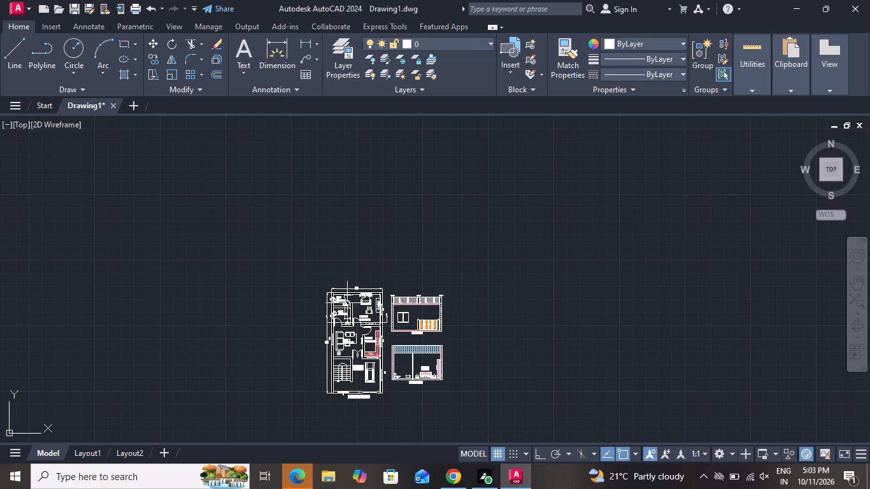
Save the drawing as "Drawing a" in the 30X40 folder inside intership on Local Disk (C:).
{"action": "key", "text": "ctrl+s"}
{"action": "double_click", "coordinate": [268, 201]}
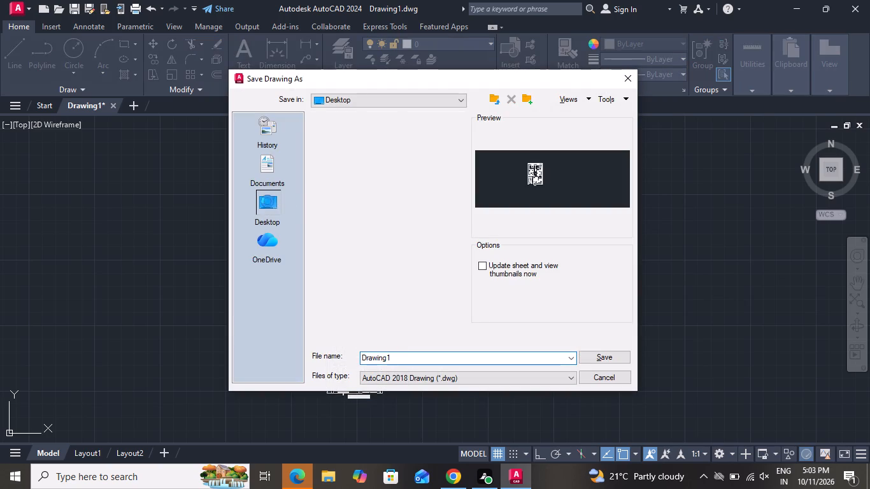
{"action": "double_click", "coordinate": [350, 152]}
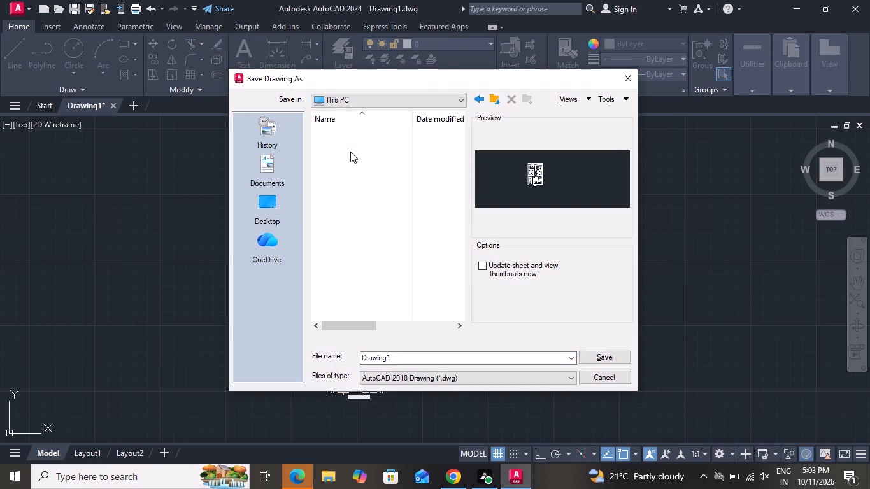
{"action": "double_click", "coordinate": [350, 253]}
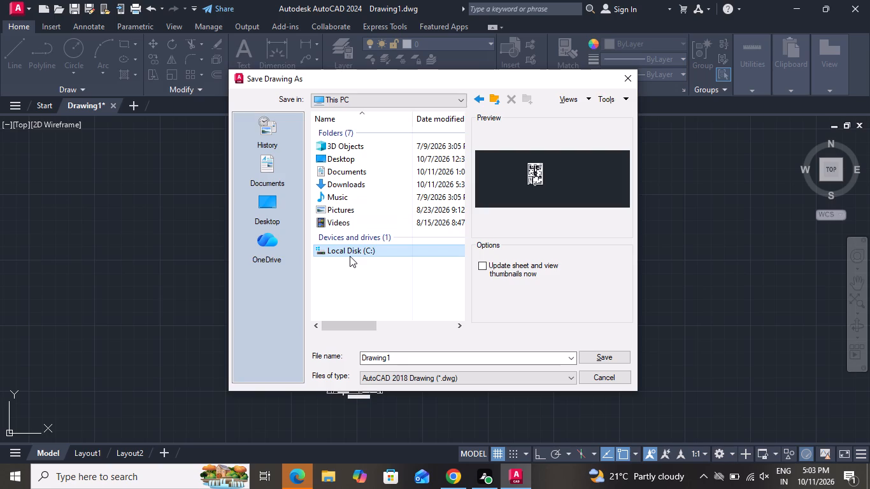
{"action": "double_click", "coordinate": [378, 246]}
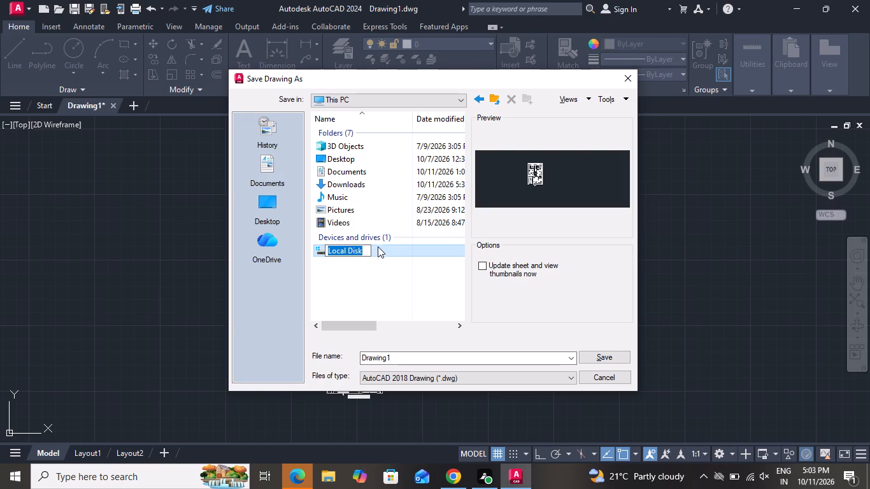
{"action": "double_click", "coordinate": [371, 183]}
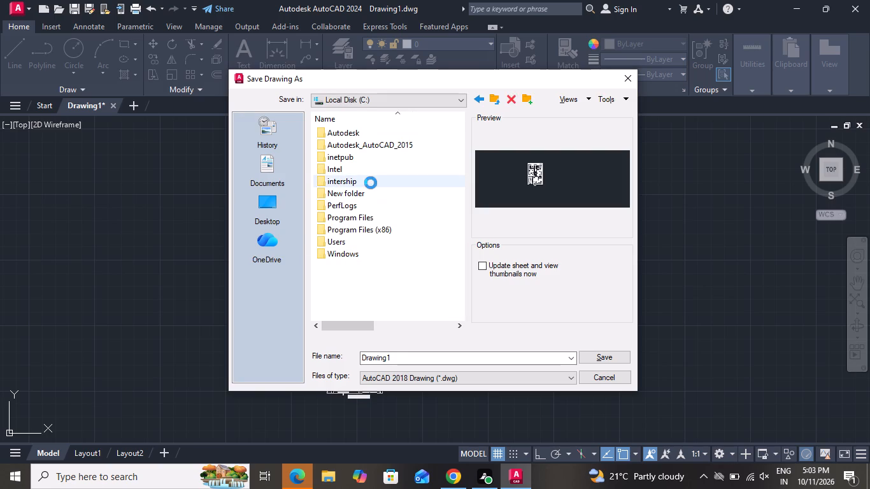
{"action": "double_click", "coordinate": [358, 129]}
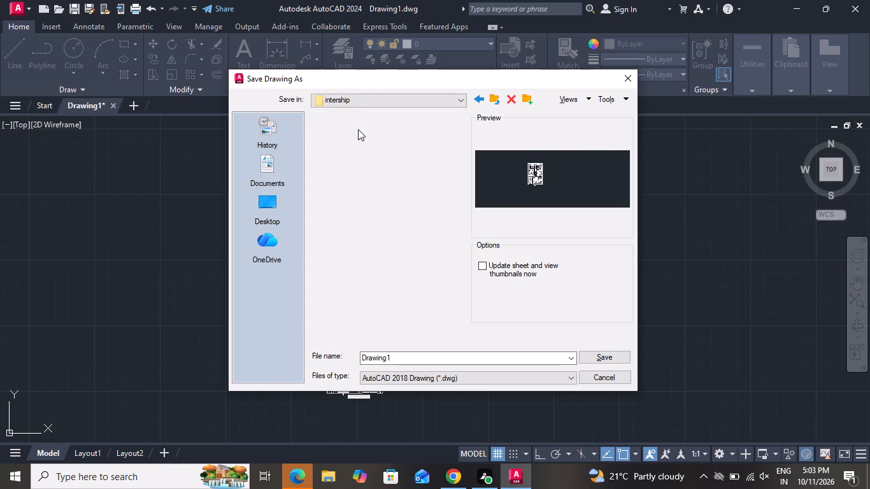
{"action": "left_click", "coordinate": [417, 351]}
{"action": "left_click", "coordinate": [413, 357]}
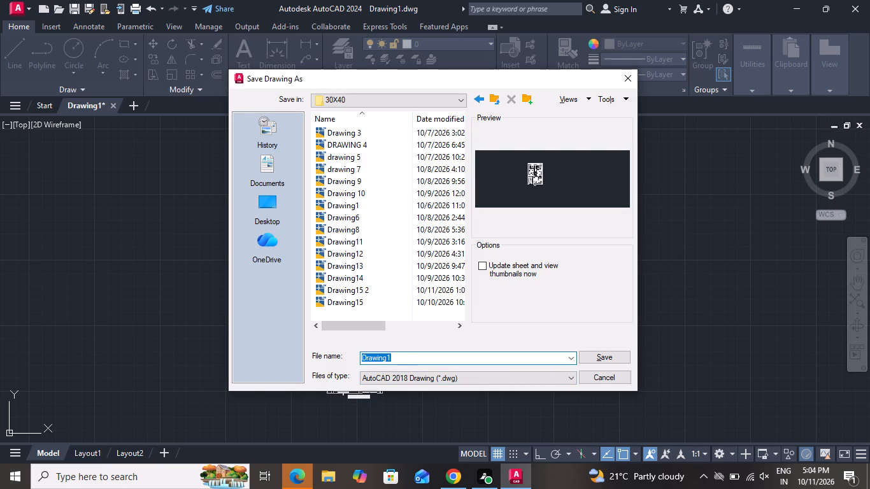
{"action": "left_click", "coordinate": [406, 359]}
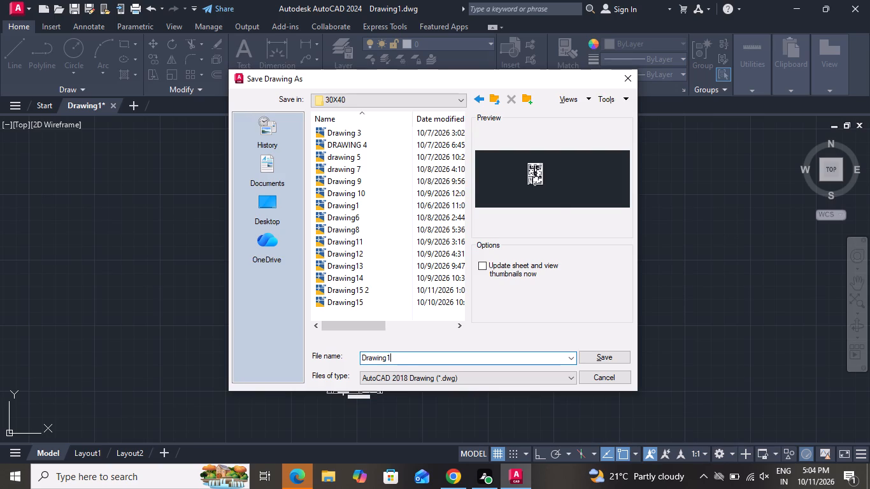
{"action": "key", "text": "BackSpace"}
{"action": "key", "text": "space"}
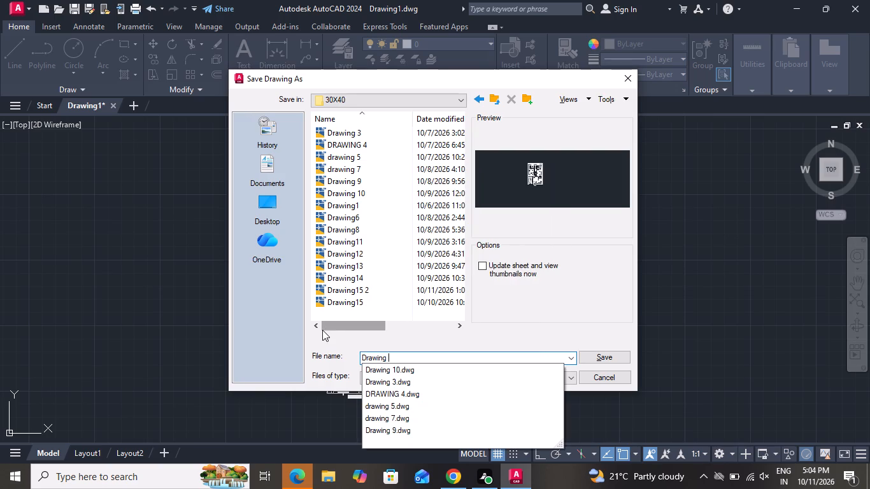
{"action": "key", "text": "a"}
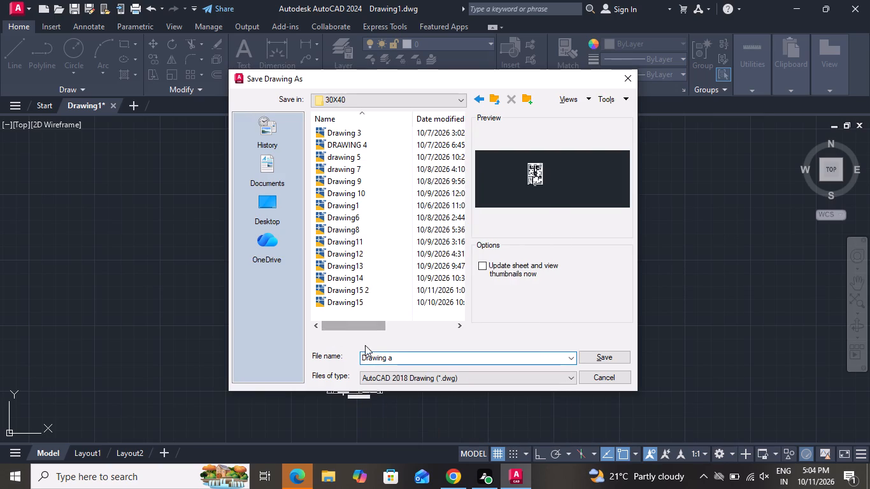
{"action": "left_click", "coordinate": [617, 359]}
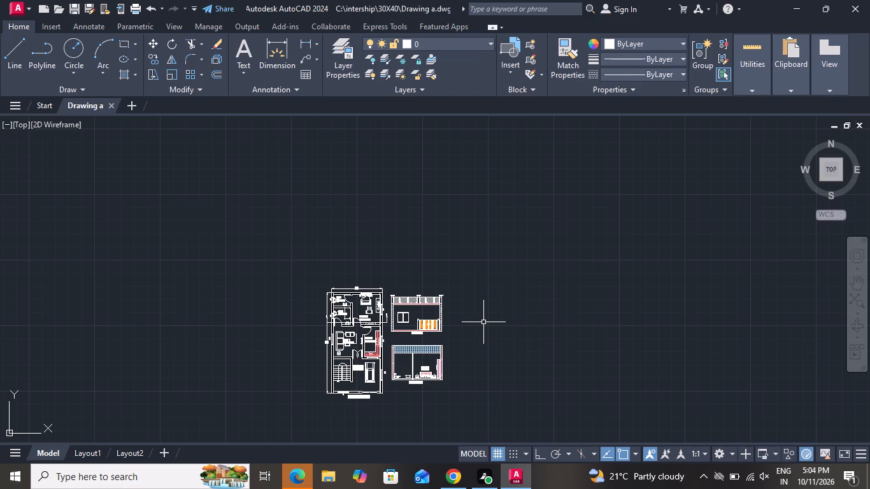
Turn off the log file with the LOGFILEOFF command.
{"action": "key", "text": "l"}
{"action": "key", "text": "o"}
{"action": "key", "text": "g"}
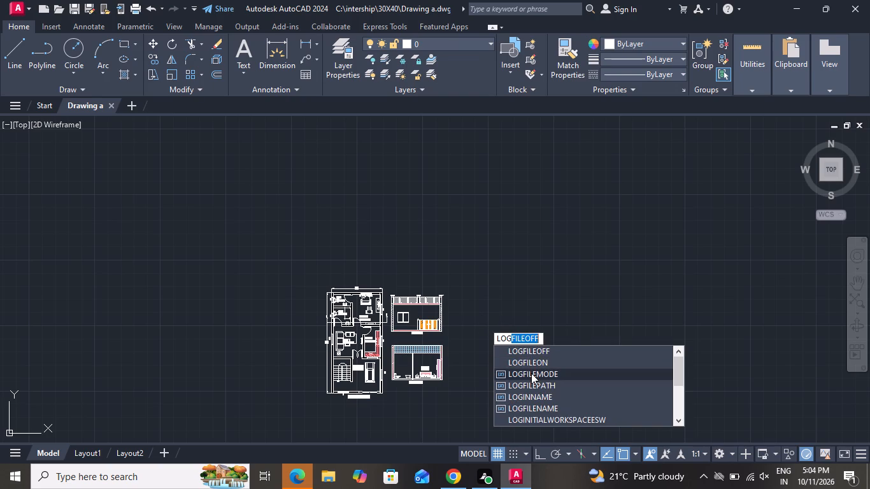
{"action": "left_click", "coordinate": [534, 351]}
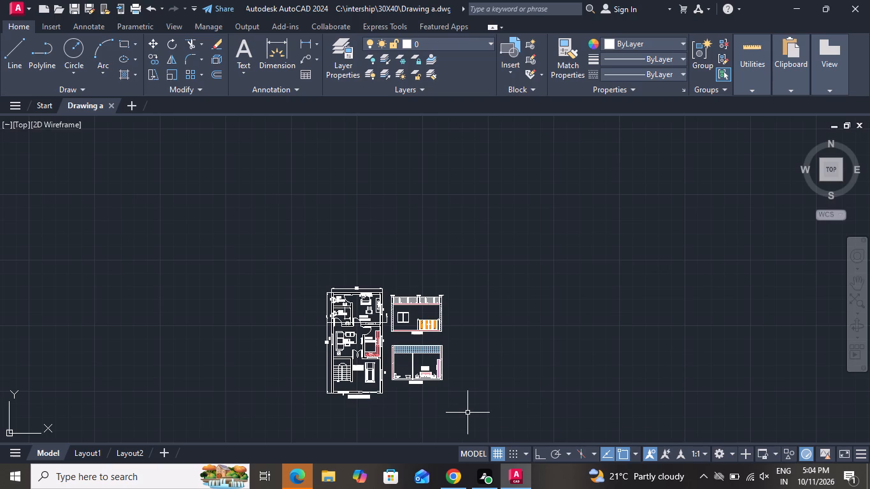
Set up a plot with the previous plot's page setup and window the plot area around the ground floor plan, elevation and section AA.
{"action": "key", "text": "ctrl+p"}
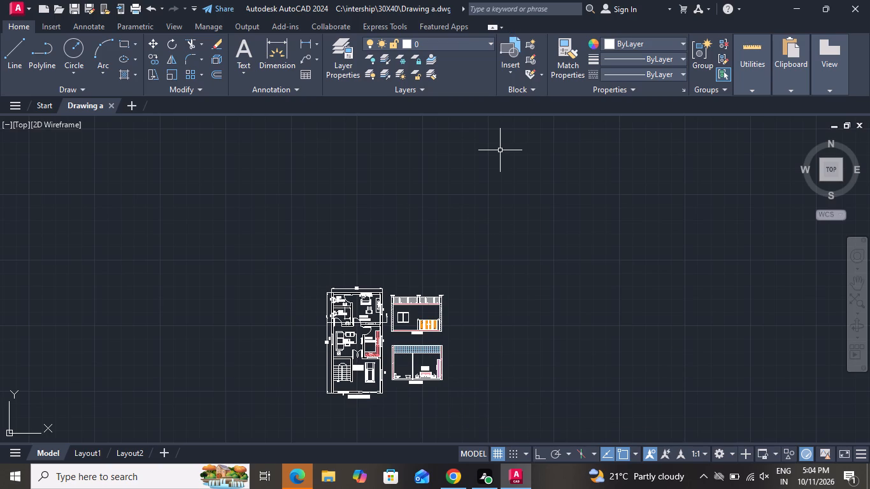
{"action": "left_click", "coordinate": [406, 106]}
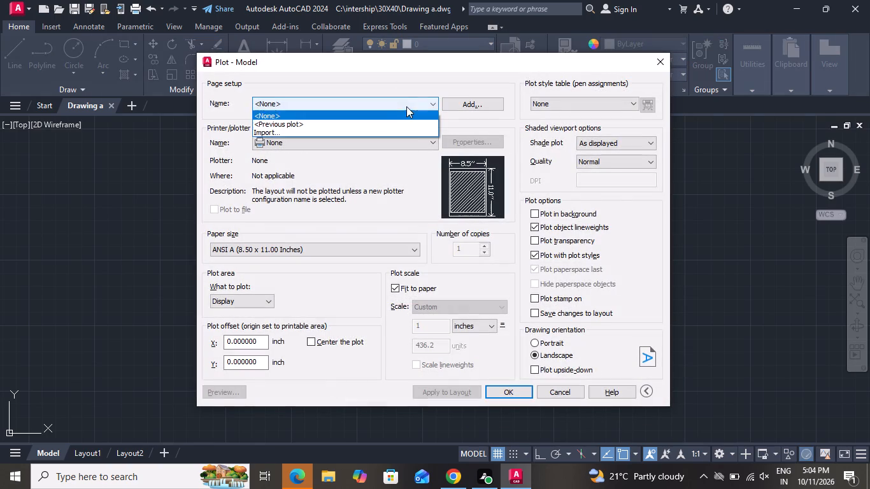
{"action": "left_click", "coordinate": [406, 122]}
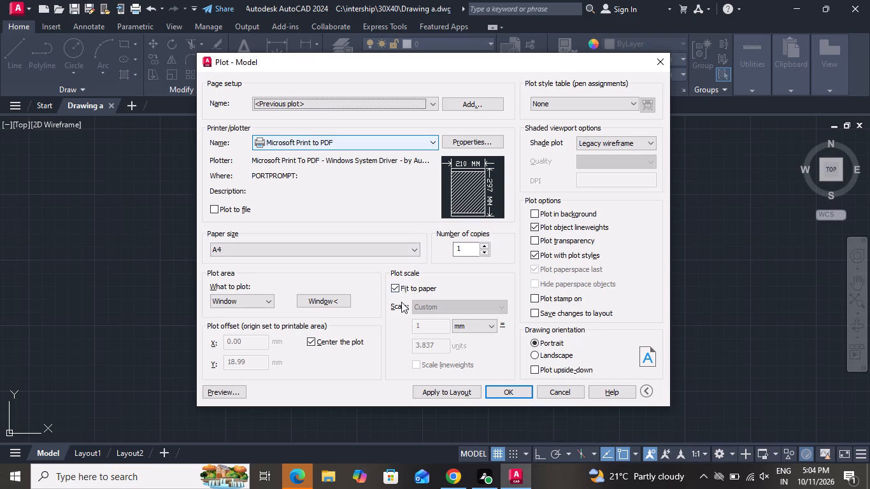
{"action": "left_click", "coordinate": [332, 297]}
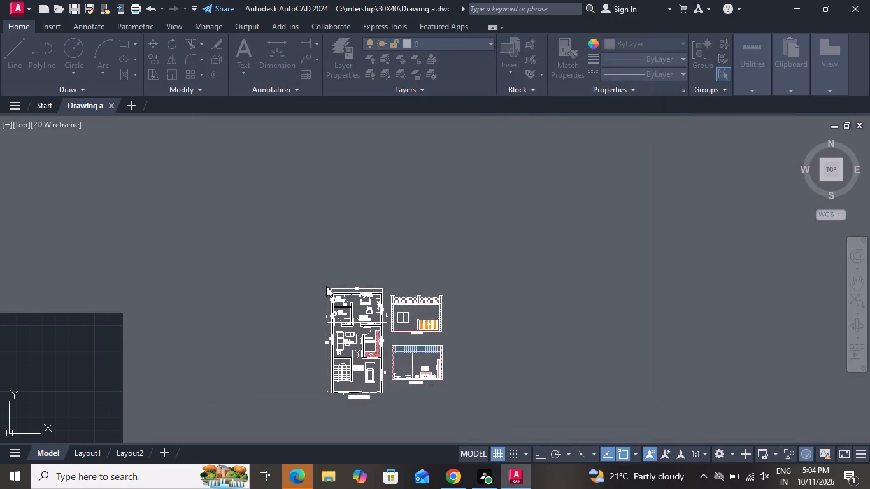
{"action": "scroll", "coordinate": [329, 408], "scroll_direction": "up", "scroll_amount": 1}
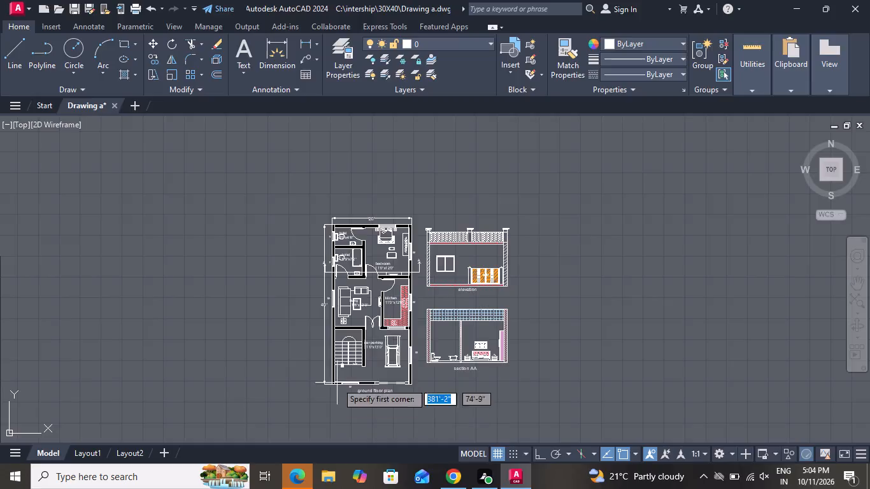
{"action": "left_click_drag", "start_coordinate": [312, 209], "coordinate": [350, 254]}
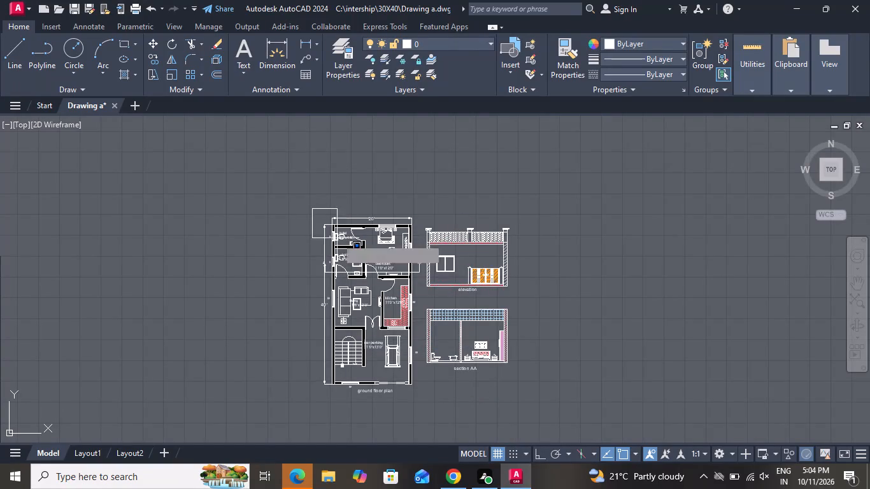
{"action": "left_click_drag", "start_coordinate": [350, 254], "coordinate": [517, 395]}
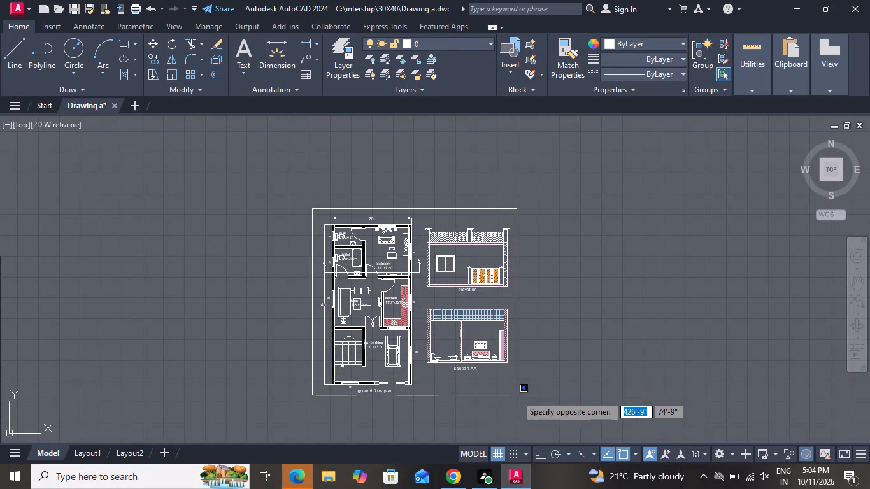
{"action": "left_click_drag", "start_coordinate": [517, 395], "coordinate": [520, 397]}
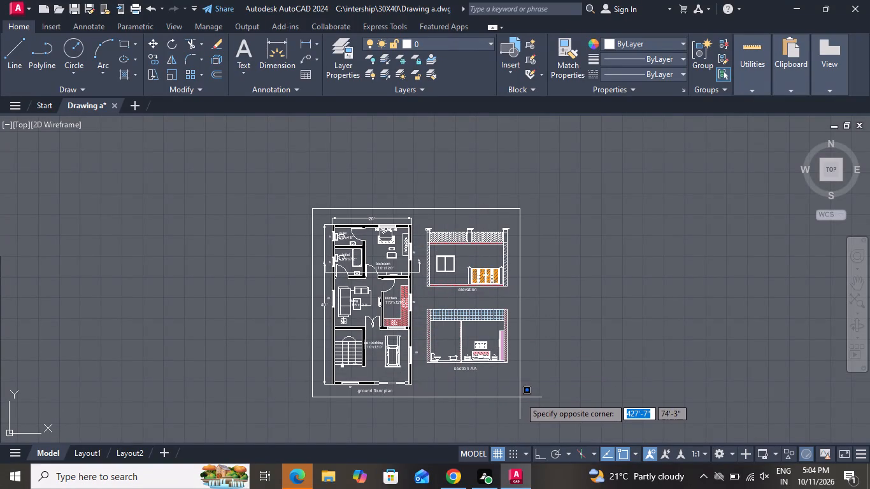
{"action": "left_click", "coordinate": [520, 397]}
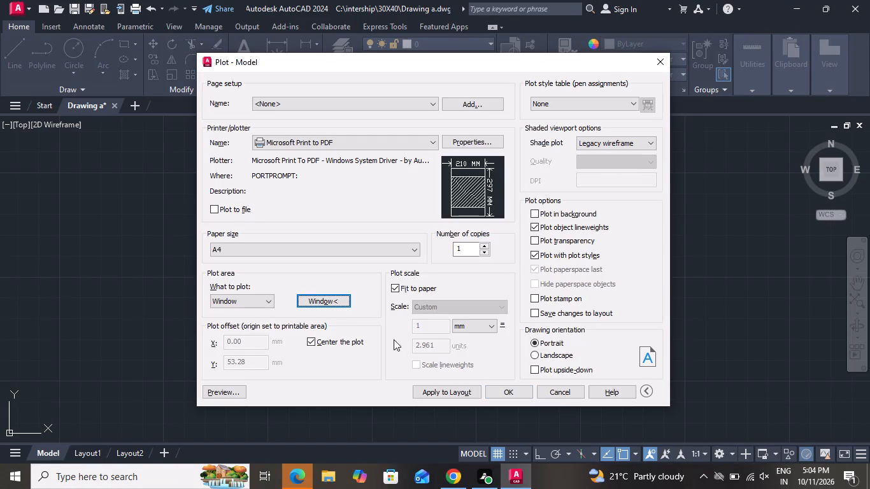
Preview the plot and examine the ground floor plan, elevation and section AA for sheet placement, labels, dimensions and hatches.
{"action": "left_click", "coordinate": [236, 392]}
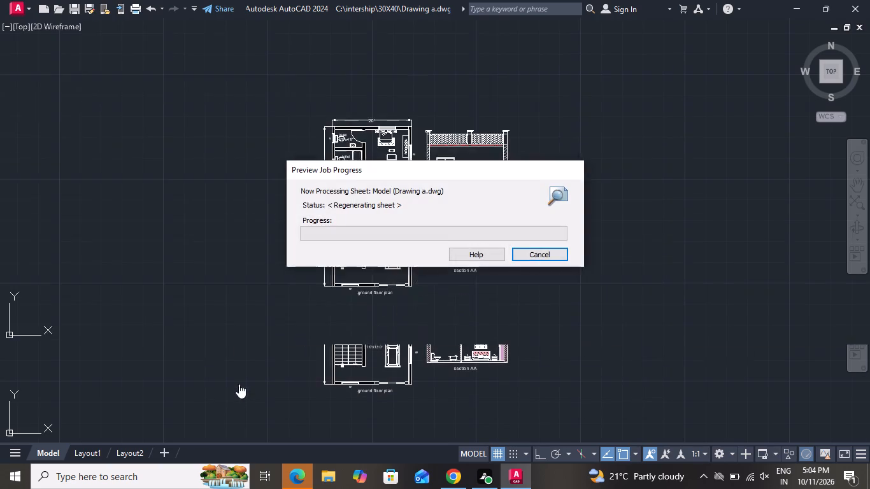
{"action": "scroll", "coordinate": [433, 267], "scroll_direction": "up", "scroll_amount": 3}
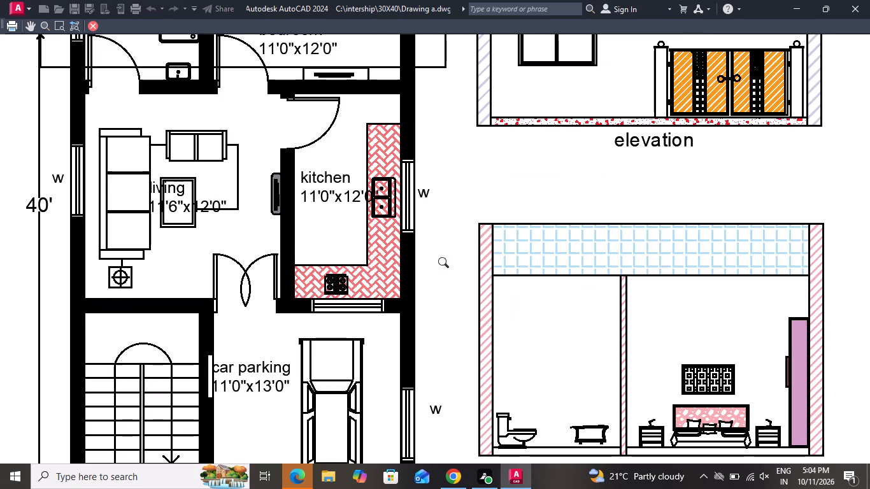
{"action": "scroll", "coordinate": [446, 275], "scroll_direction": "down", "scroll_amount": 2}
{"action": "scroll", "coordinate": [599, 171], "scroll_direction": "up", "scroll_amount": 2}
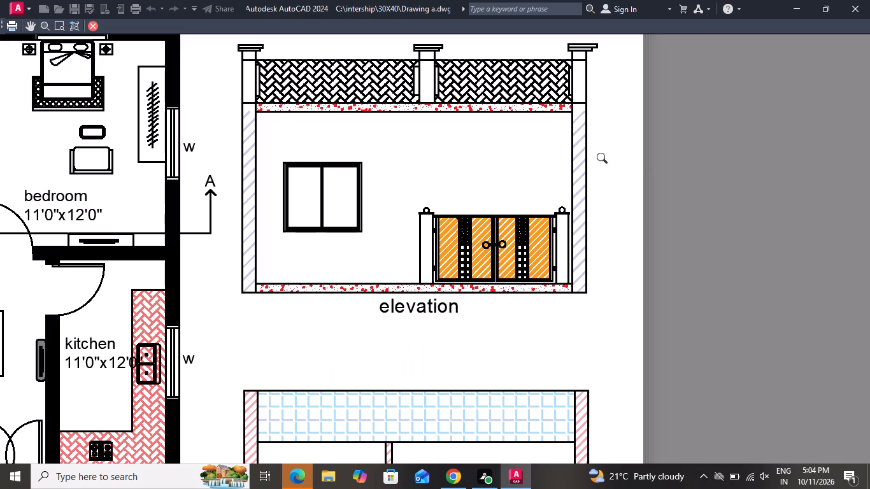
{"action": "scroll", "coordinate": [580, 179], "scroll_direction": "down", "scroll_amount": 1}
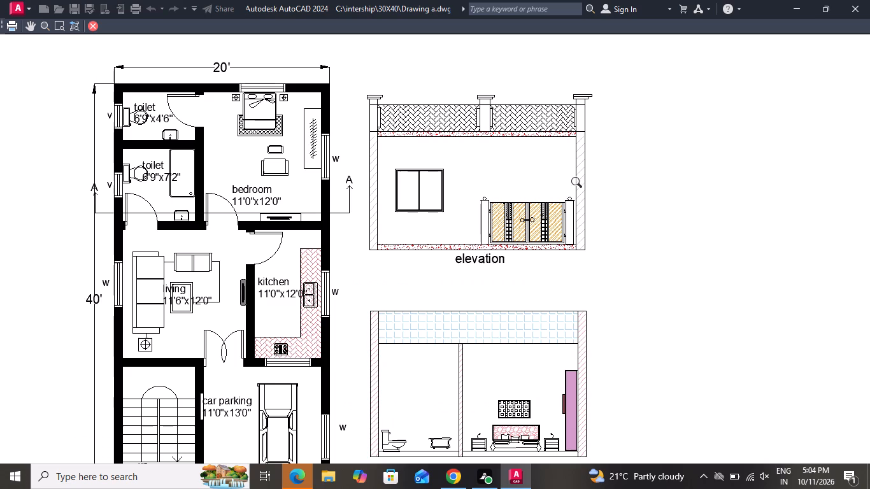
{"action": "scroll", "coordinate": [579, 180], "scroll_direction": "down", "scroll_amount": 3}
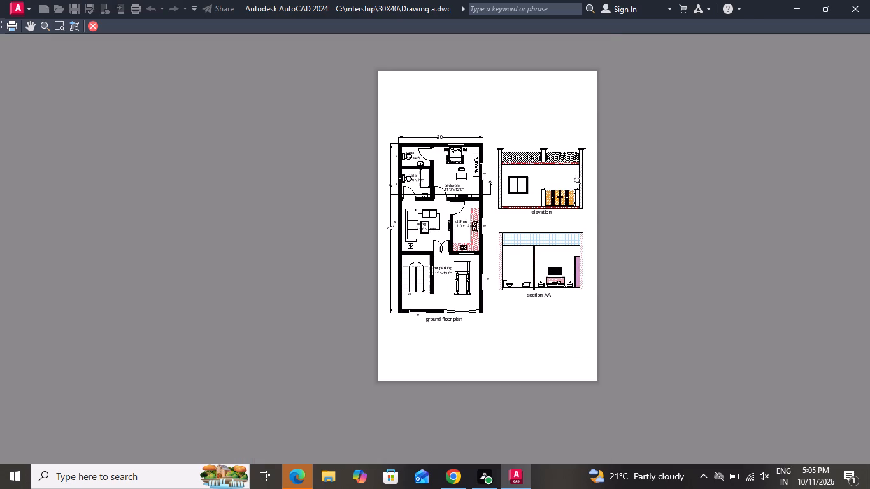
{"action": "scroll", "coordinate": [579, 188], "scroll_direction": "up", "scroll_amount": 1}
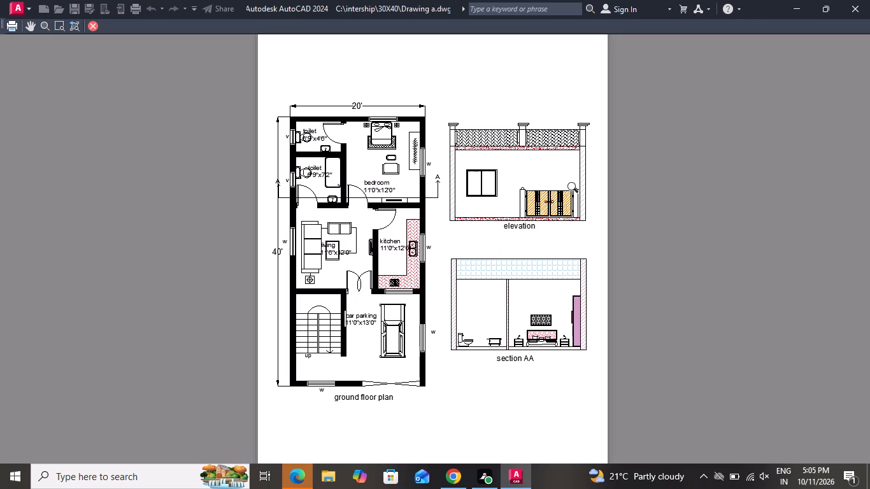
{"action": "scroll", "coordinate": [576, 188], "scroll_direction": "up", "scroll_amount": 3}
{"action": "scroll", "coordinate": [576, 188], "scroll_direction": "down", "scroll_amount": 3}
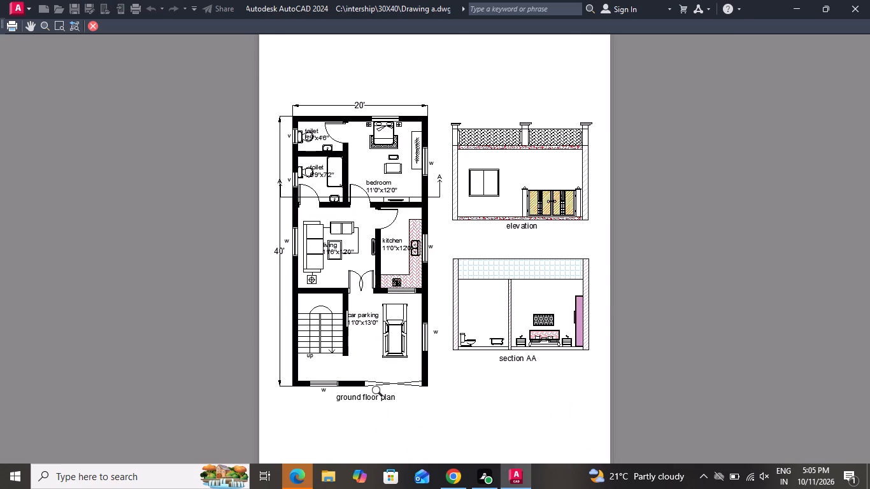
{"action": "scroll", "coordinate": [376, 395], "scroll_direction": "up", "scroll_amount": 1}
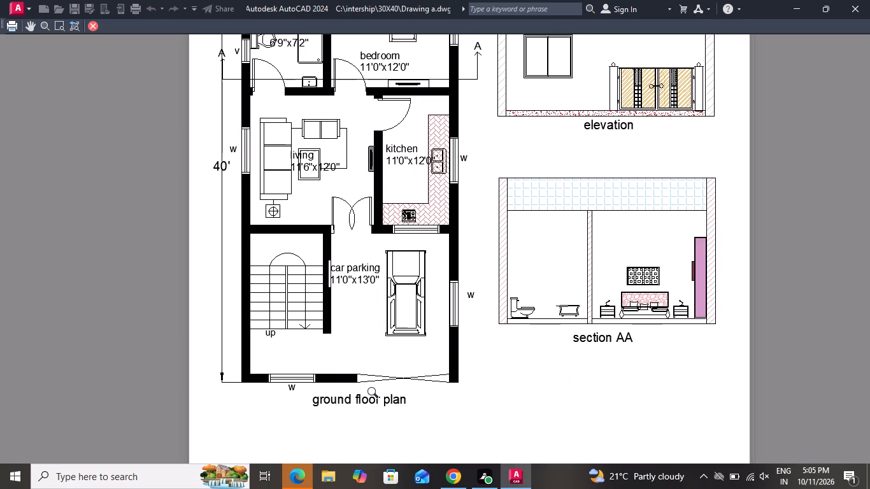
{"action": "scroll", "coordinate": [376, 395], "scroll_direction": "down", "scroll_amount": 1}
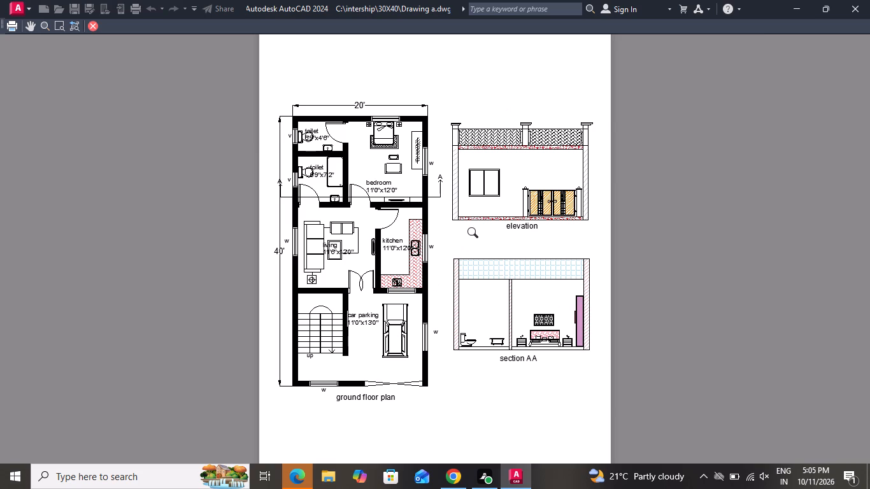
{"action": "scroll", "coordinate": [359, 159], "scroll_direction": "up", "scroll_amount": 1}
{"action": "scroll", "coordinate": [358, 160], "scroll_direction": "down", "scroll_amount": 1}
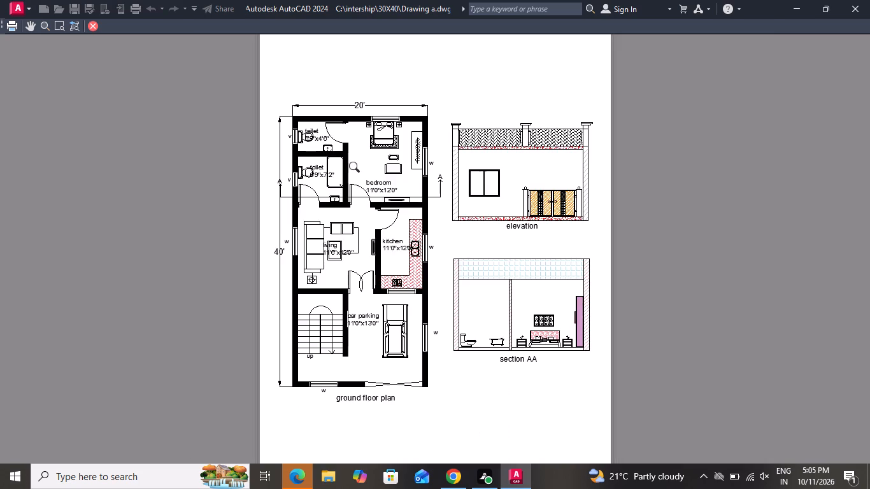
{"action": "scroll", "coordinate": [369, 197], "scroll_direction": "down", "scroll_amount": 1}
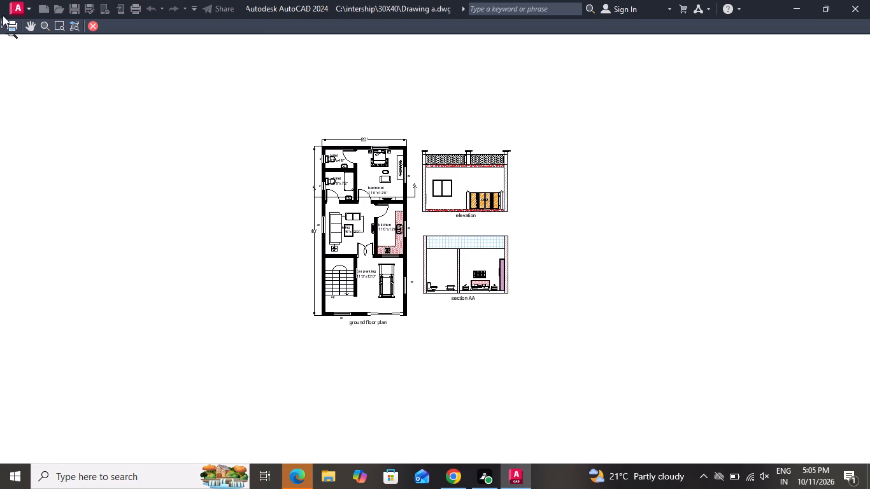
Plot the previewed sheet to a PDF named "pdf a" in the 30X40 folder inside intership on Local Disk (C:).
{"action": "left_click", "coordinate": [9, 25]}
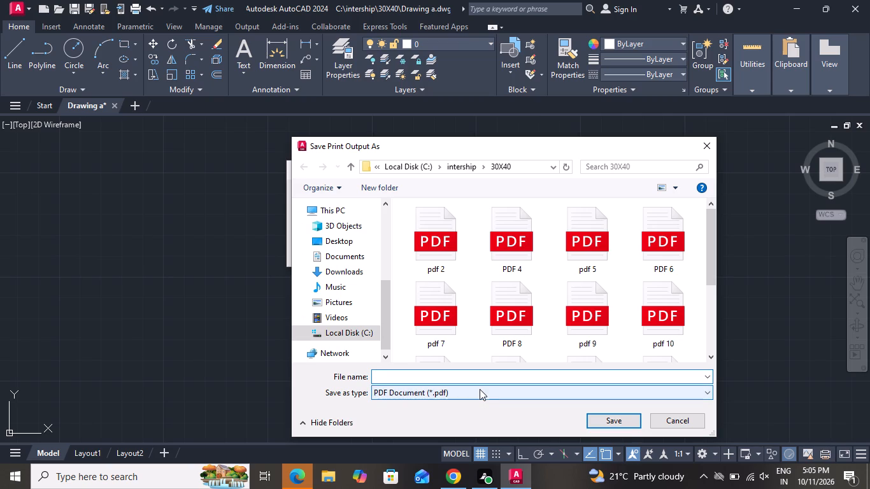
{"action": "key", "text": "p"}
{"action": "type", "text": "df"}
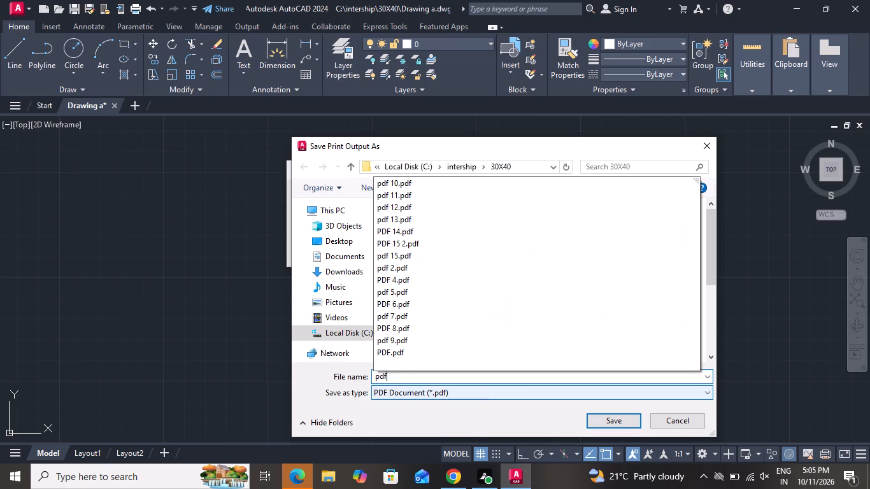
{"action": "key", "text": "space"}
{"action": "key", "text": "a"}
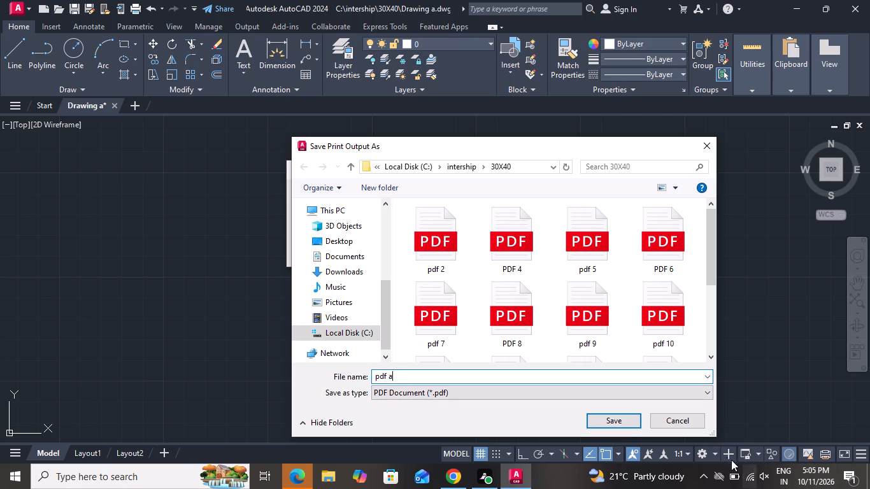
{"action": "left_click", "coordinate": [632, 418]}
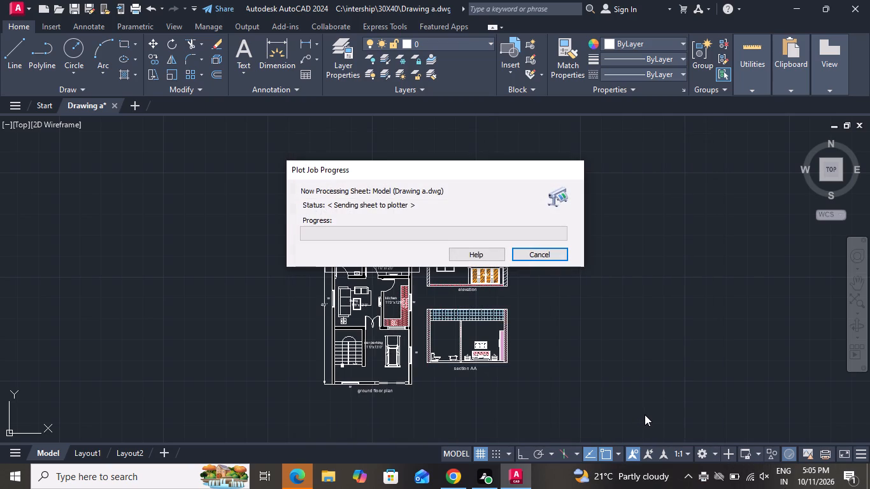